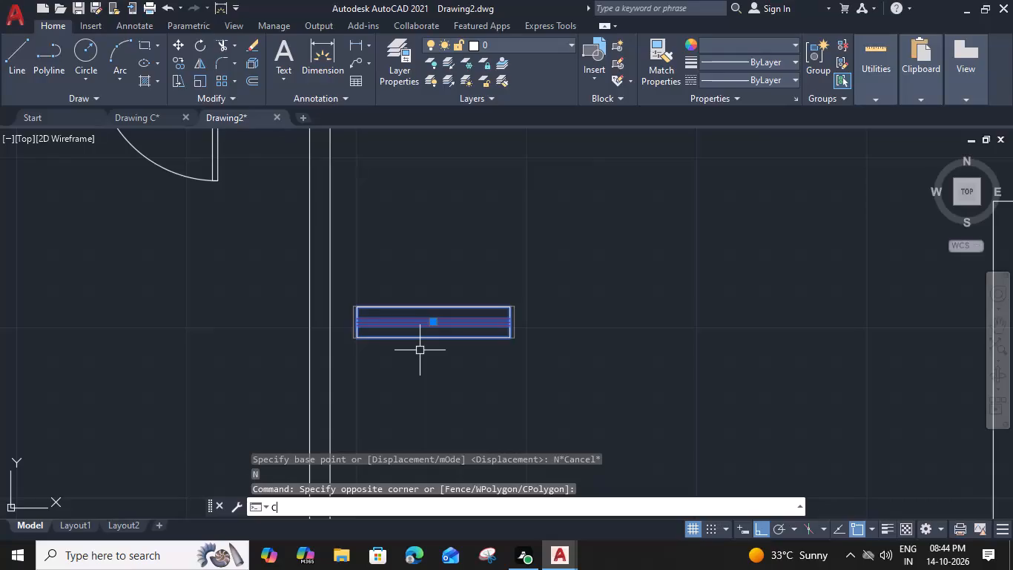
Copy the widened window by its bottom midpoint into the front wall segments on both sides of the double entrance door.
{"action": "type", "text": "O"}
{"action": "key", "text": "space"}
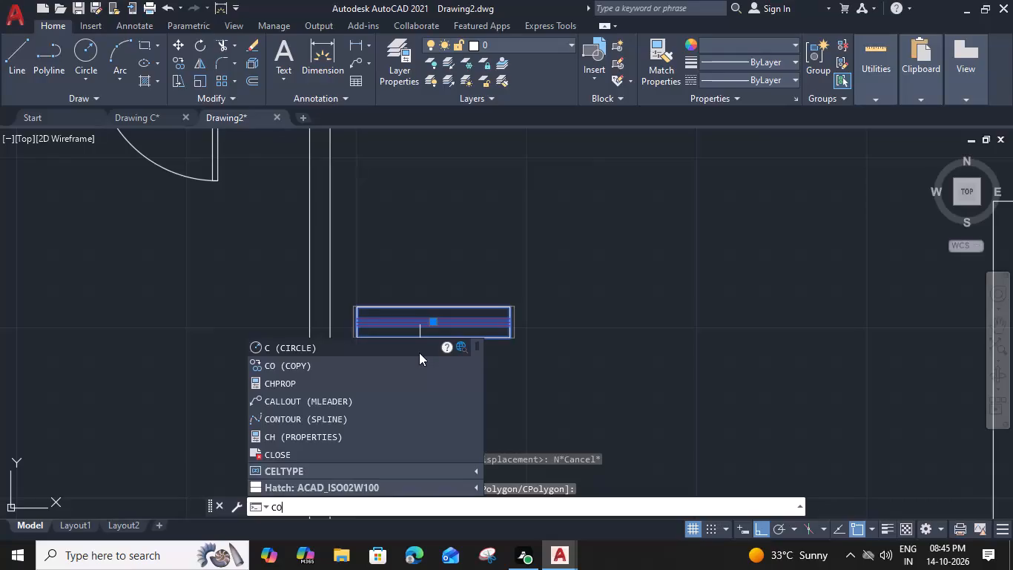
{"action": "left_click", "coordinate": [435, 335]}
{"action": "scroll", "coordinate": [435, 336], "scroll_direction": "down", "scroll_amount": 2}
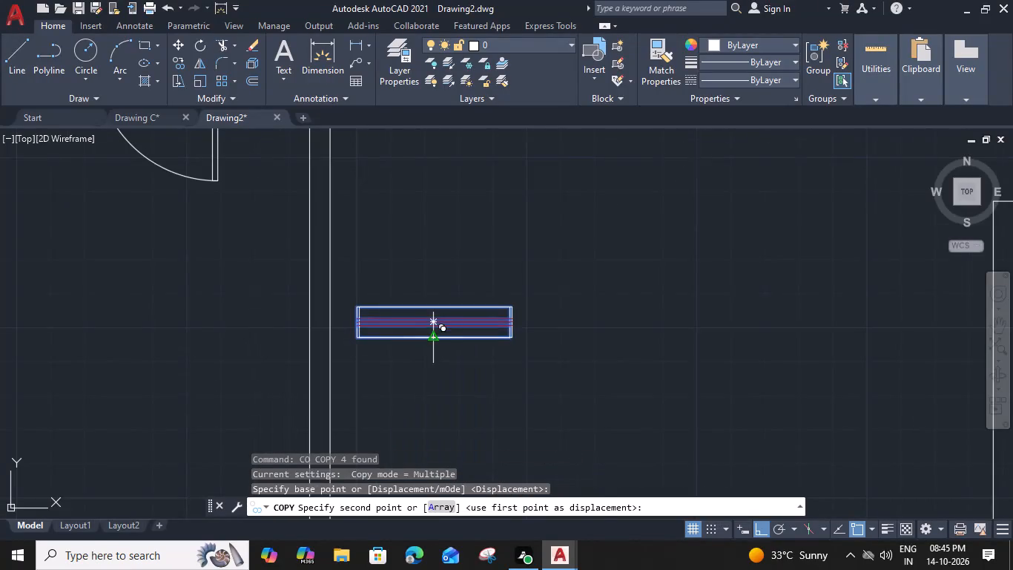
{"action": "middle_click_drag", "start_coordinate": [434, 391], "coordinate": [426, 209]}
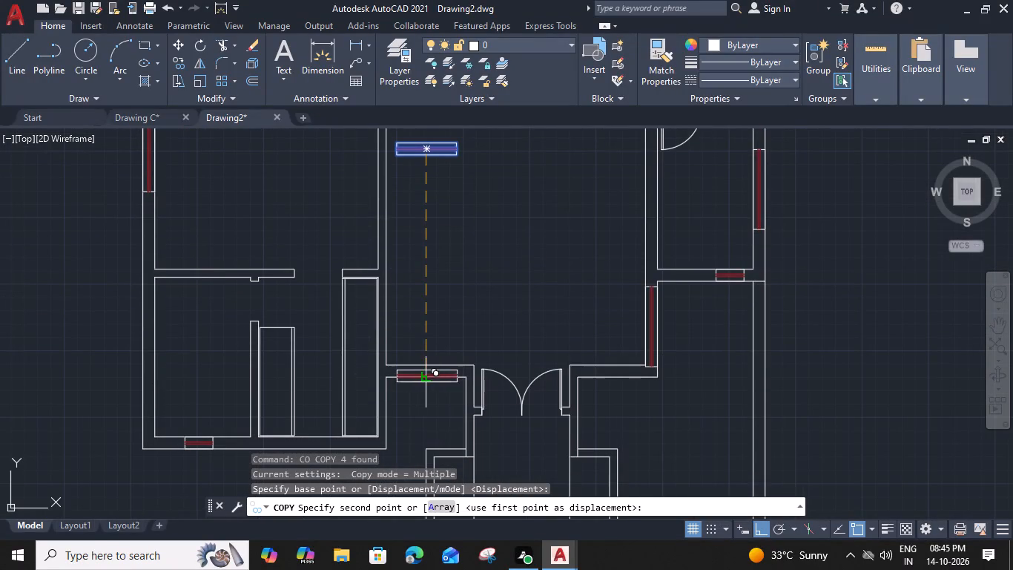
{"action": "left_click", "coordinate": [423, 379]}
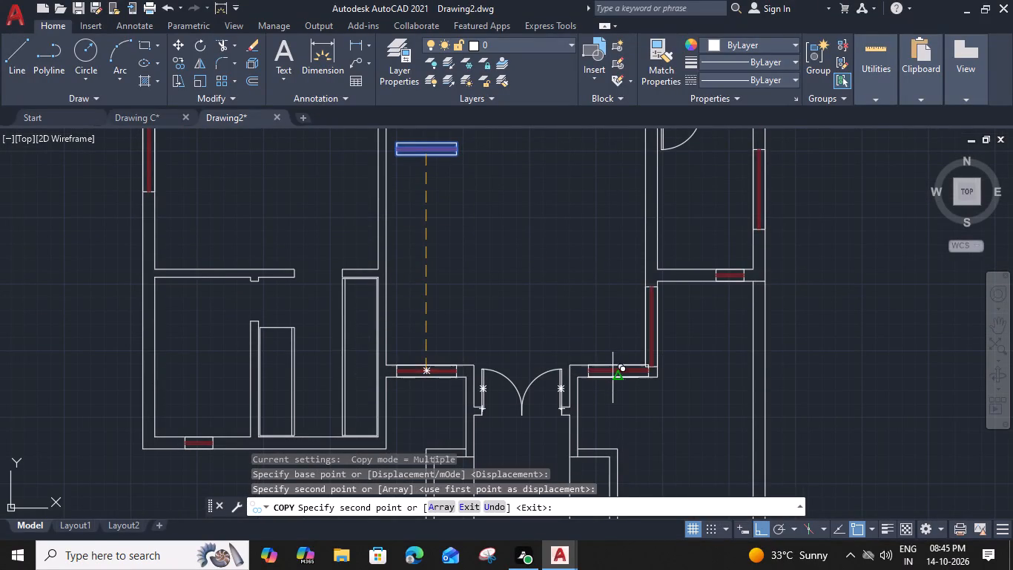
{"action": "left_click", "coordinate": [616, 378]}
{"action": "middle_click_drag", "start_coordinate": [539, 286], "coordinate": [585, 456]}
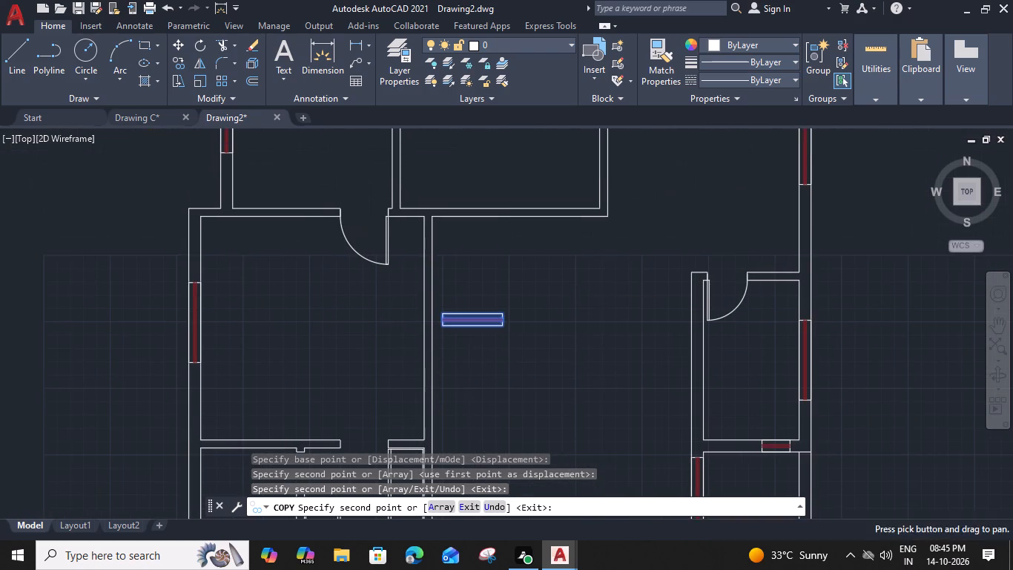
{"action": "middle_click_drag", "start_coordinate": [578, 304], "coordinate": [591, 458]}
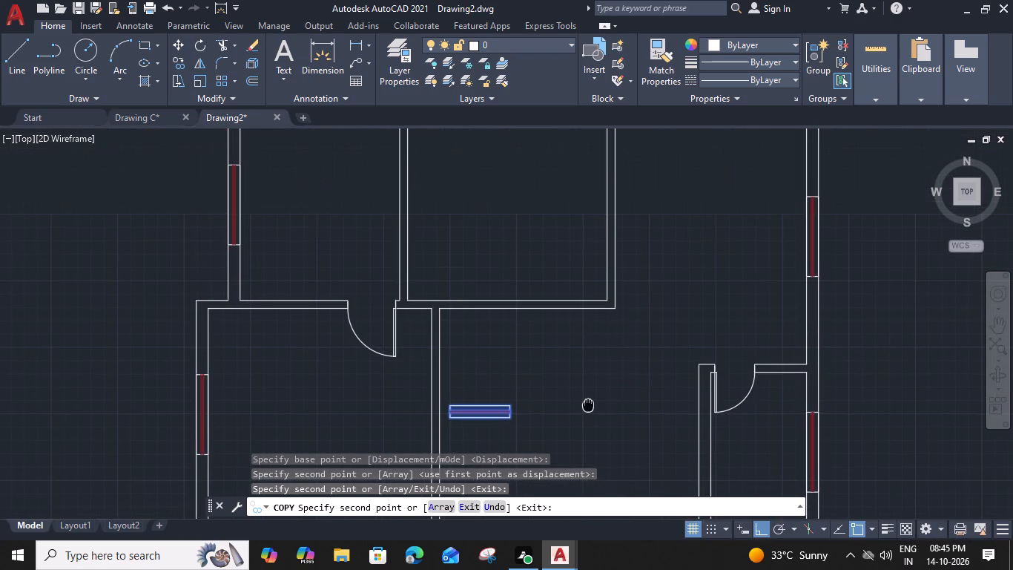
{"action": "key", "text": "Escape"}
Rotate the spare widened window in the central hall by 270° about its upper-right corner so it stands vertical.
{"action": "middle_click_drag", "start_coordinate": [564, 408], "coordinate": [533, 298]}
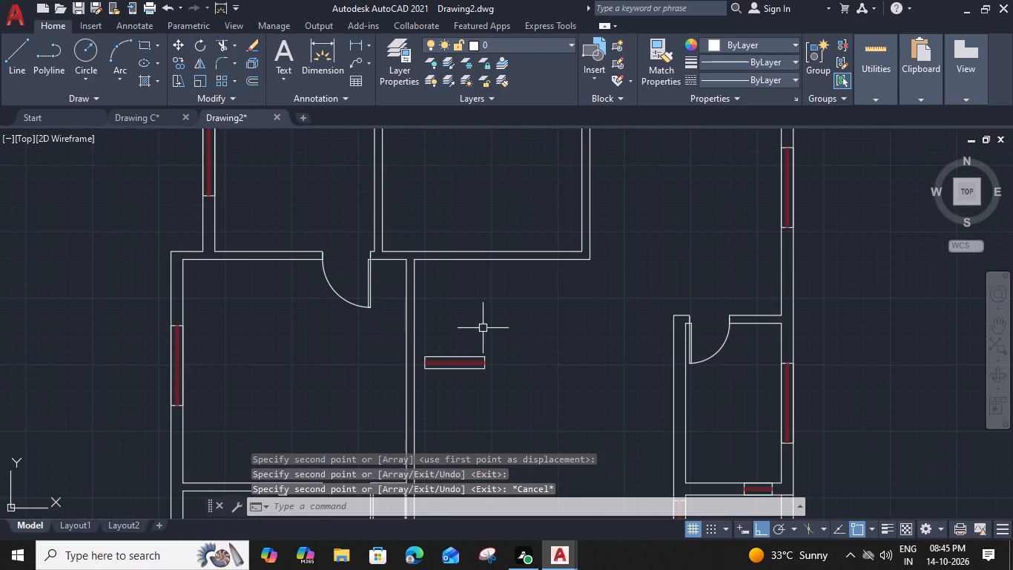
{"action": "left_click", "coordinate": [501, 334]}
{"action": "left_click", "coordinate": [461, 394]}
{"action": "key", "text": "r"}
{"action": "key", "text": "o"}
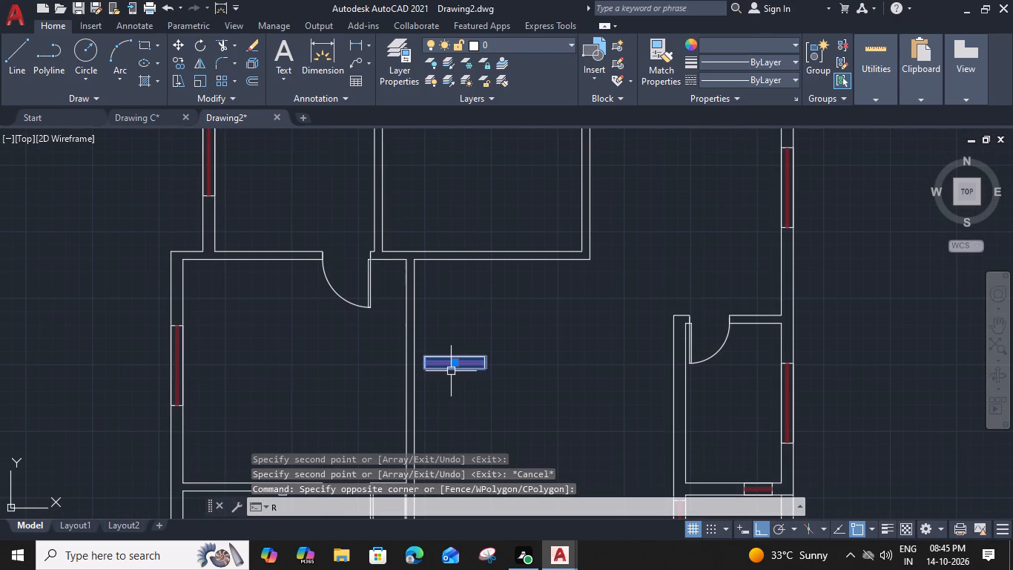
{"action": "key", "text": "space"}
{"action": "scroll", "coordinate": [470, 360], "scroll_direction": "up", "scroll_amount": 2}
{"action": "left_click", "coordinate": [503, 353]}
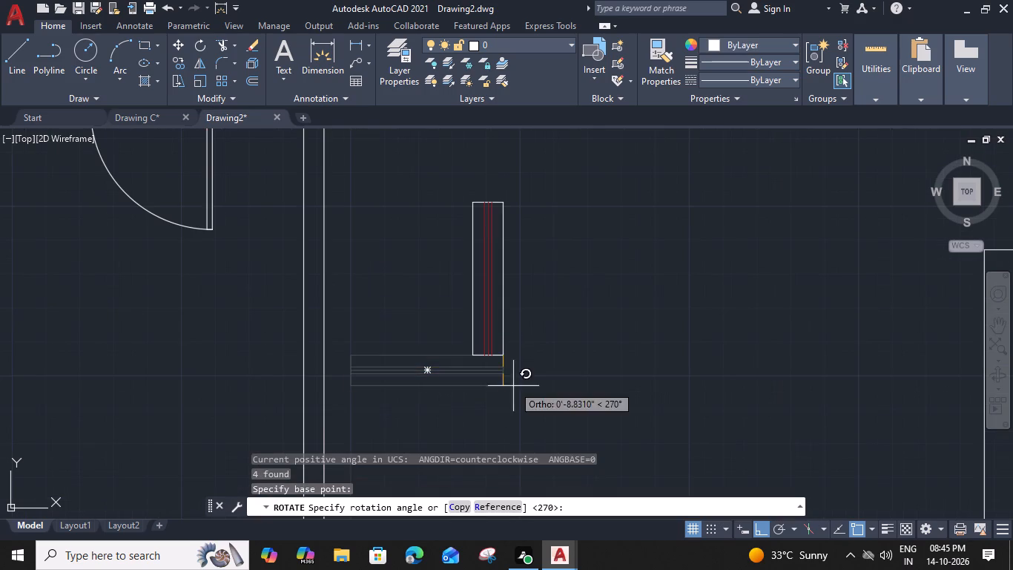
{"action": "left_click", "coordinate": [504, 386]}
Copy the vertical spare window by its right midpoint into the outer side walls of the top-left and top-right rooms.
{"action": "left_click_drag", "start_coordinate": [518, 326], "coordinate": [509, 342]}
{"action": "left_click", "coordinate": [416, 409]}
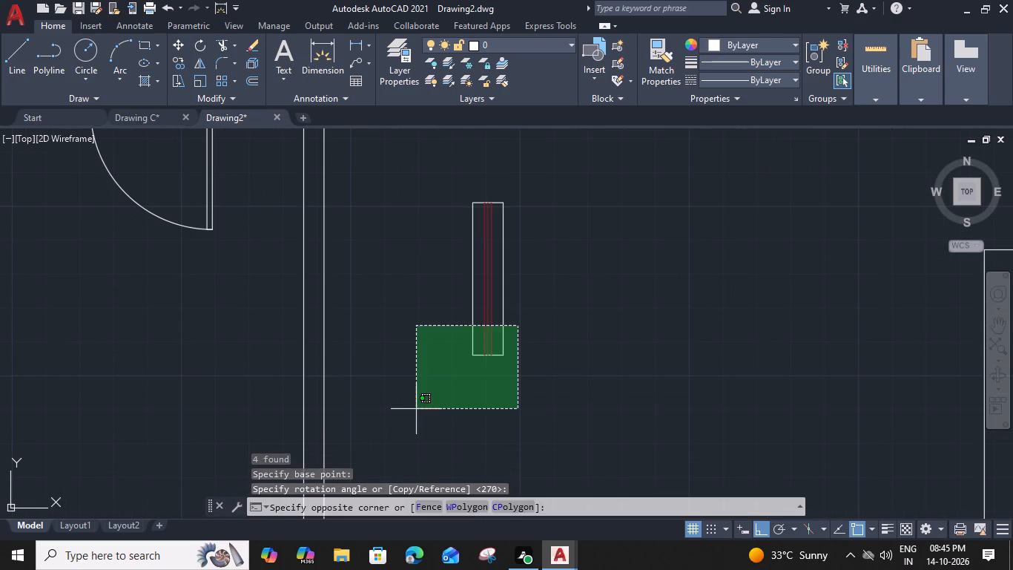
{"action": "key", "text": "c"}
{"action": "type", "text": "O"}
{"action": "key", "text": "space"}
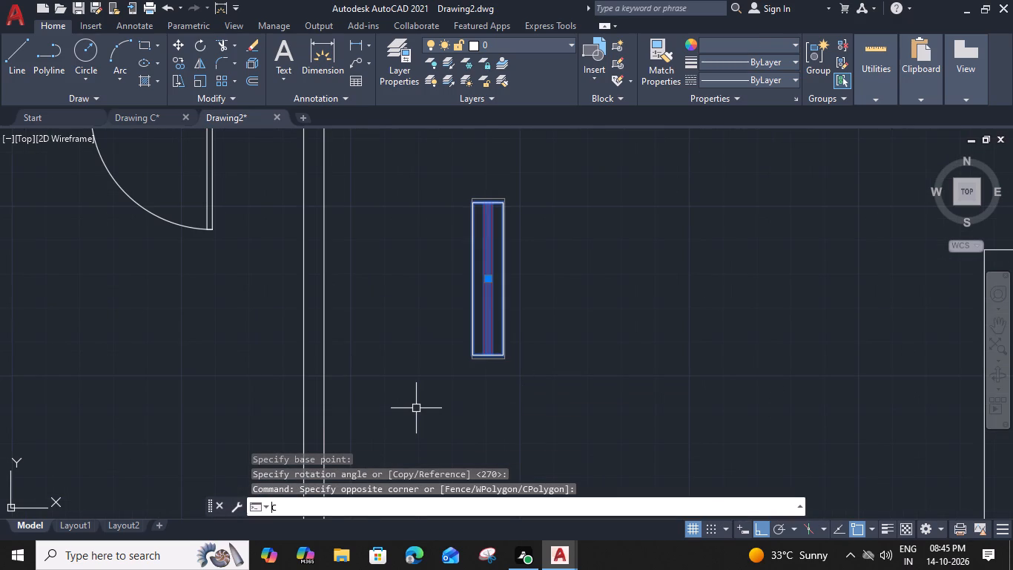
{"action": "left_click", "coordinate": [500, 284]}
{"action": "scroll", "coordinate": [501, 285], "scroll_direction": "down", "scroll_amount": 2}
{"action": "middle_click_drag", "start_coordinate": [500, 286], "coordinate": [595, 502]}
{"action": "scroll", "coordinate": [591, 491], "scroll_direction": "down", "scroll_amount": 2}
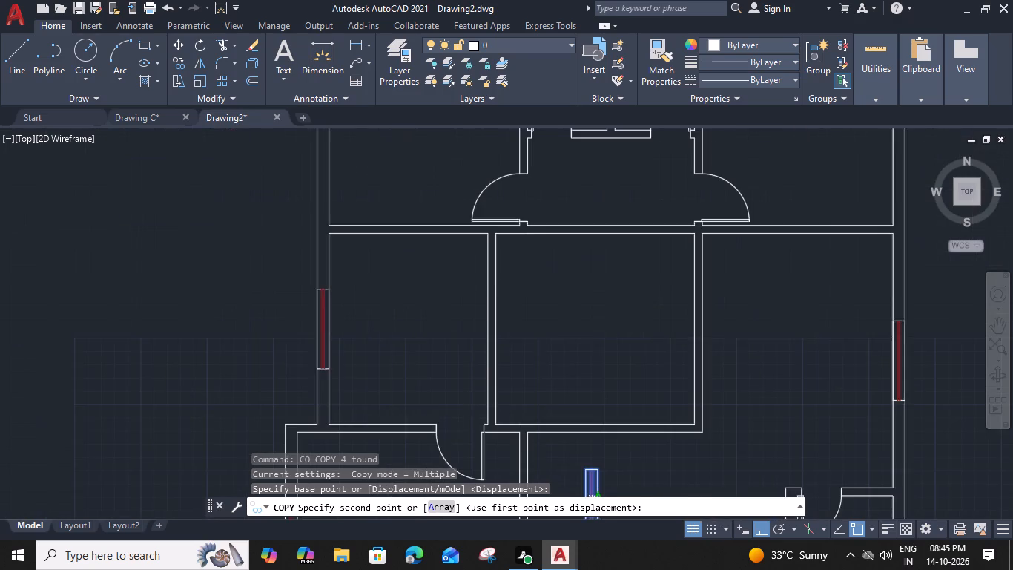
{"action": "scroll", "coordinate": [498, 374], "scroll_direction": "up", "scroll_amount": 3}
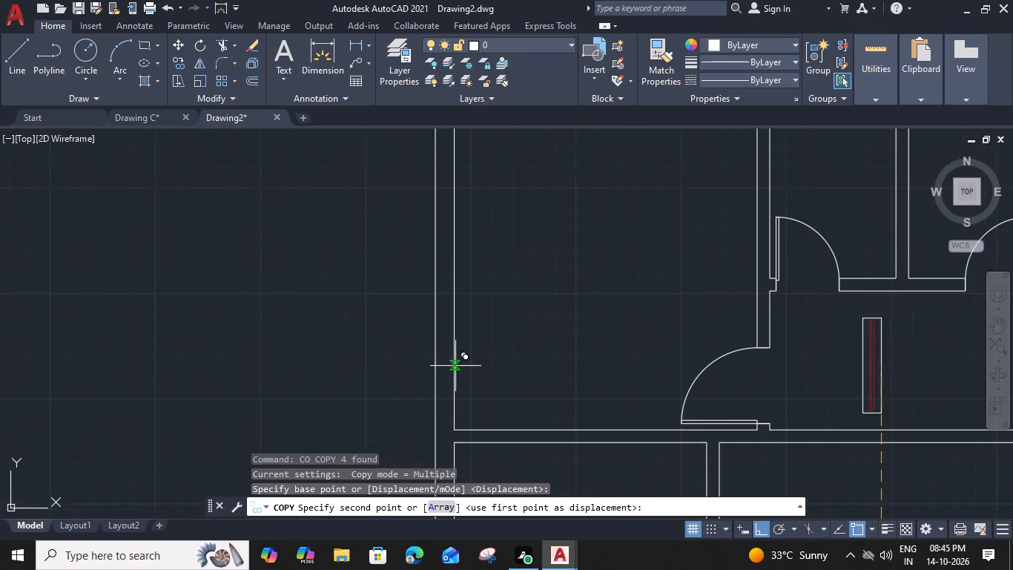
{"action": "left_click", "coordinate": [455, 366]}
{"action": "scroll", "coordinate": [556, 365], "scroll_direction": "down", "scroll_amount": 1}
{"action": "middle_click_drag", "start_coordinate": [524, 349], "coordinate": [205, 322]}
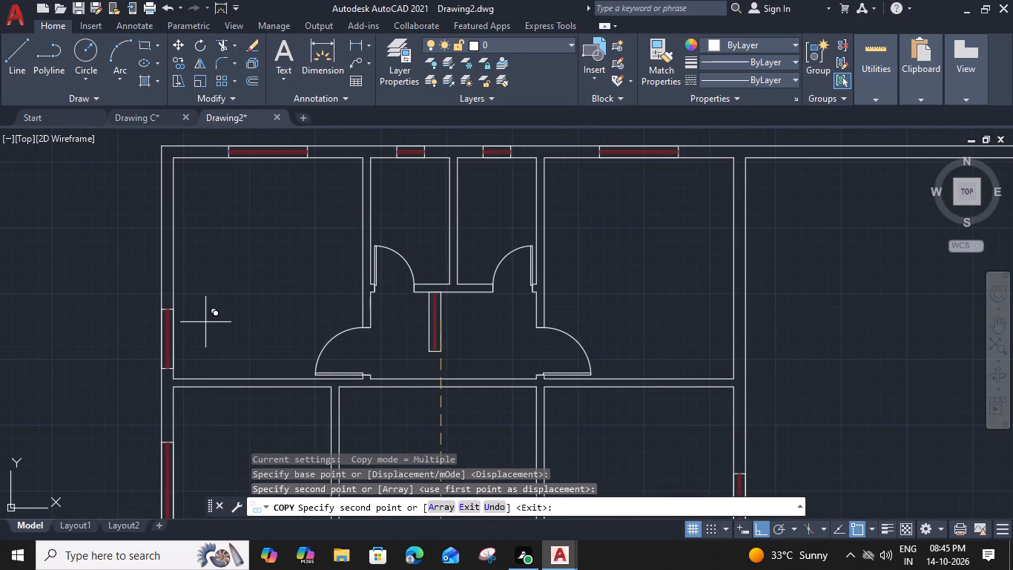
{"action": "left_click", "coordinate": [745, 330]}
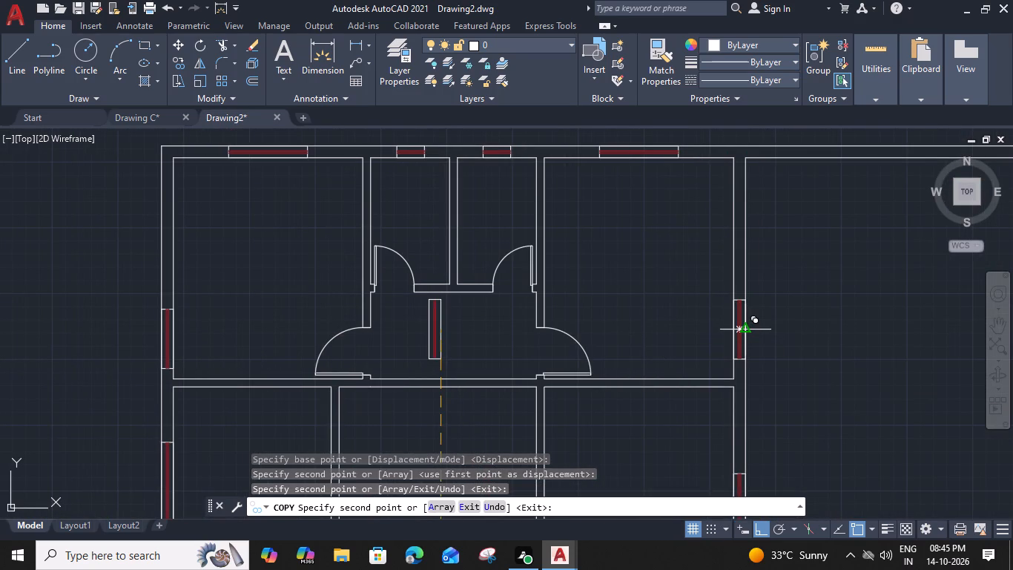
{"action": "key", "text": "Escape"}
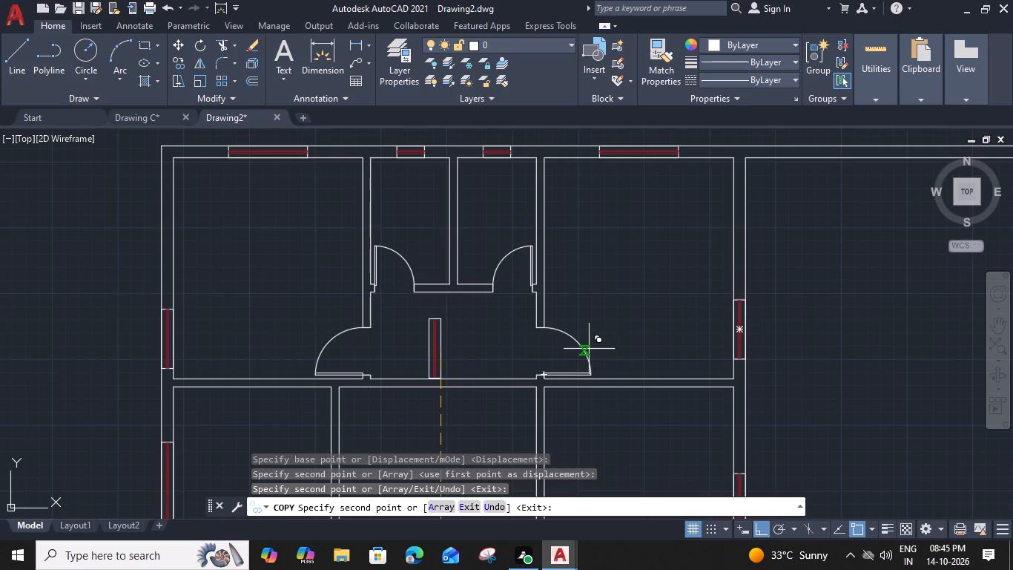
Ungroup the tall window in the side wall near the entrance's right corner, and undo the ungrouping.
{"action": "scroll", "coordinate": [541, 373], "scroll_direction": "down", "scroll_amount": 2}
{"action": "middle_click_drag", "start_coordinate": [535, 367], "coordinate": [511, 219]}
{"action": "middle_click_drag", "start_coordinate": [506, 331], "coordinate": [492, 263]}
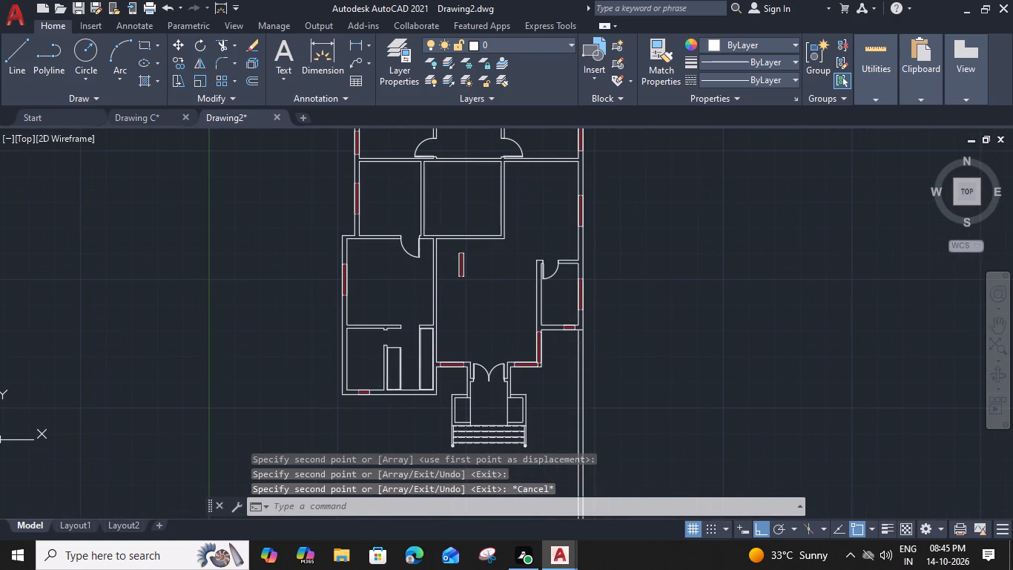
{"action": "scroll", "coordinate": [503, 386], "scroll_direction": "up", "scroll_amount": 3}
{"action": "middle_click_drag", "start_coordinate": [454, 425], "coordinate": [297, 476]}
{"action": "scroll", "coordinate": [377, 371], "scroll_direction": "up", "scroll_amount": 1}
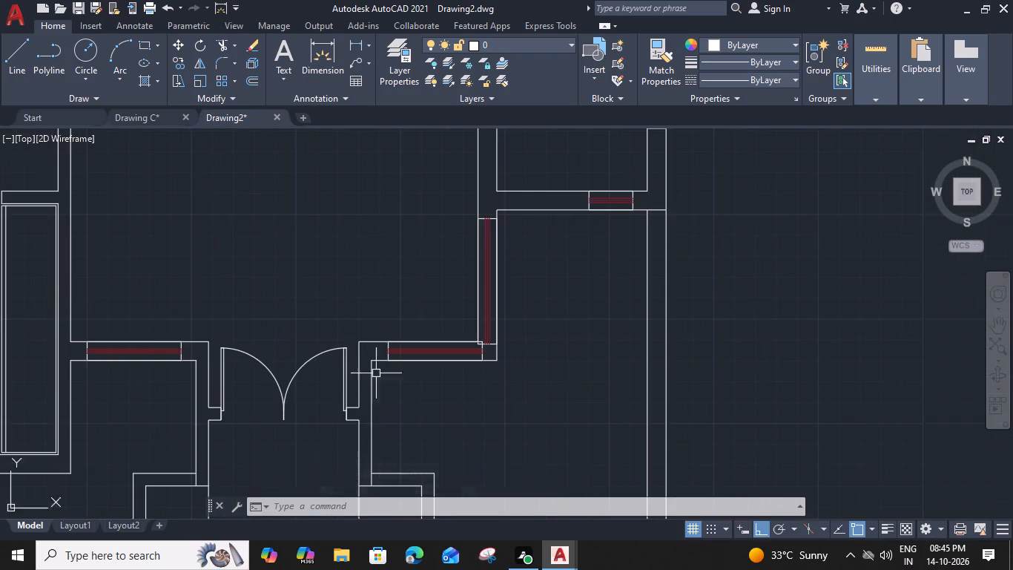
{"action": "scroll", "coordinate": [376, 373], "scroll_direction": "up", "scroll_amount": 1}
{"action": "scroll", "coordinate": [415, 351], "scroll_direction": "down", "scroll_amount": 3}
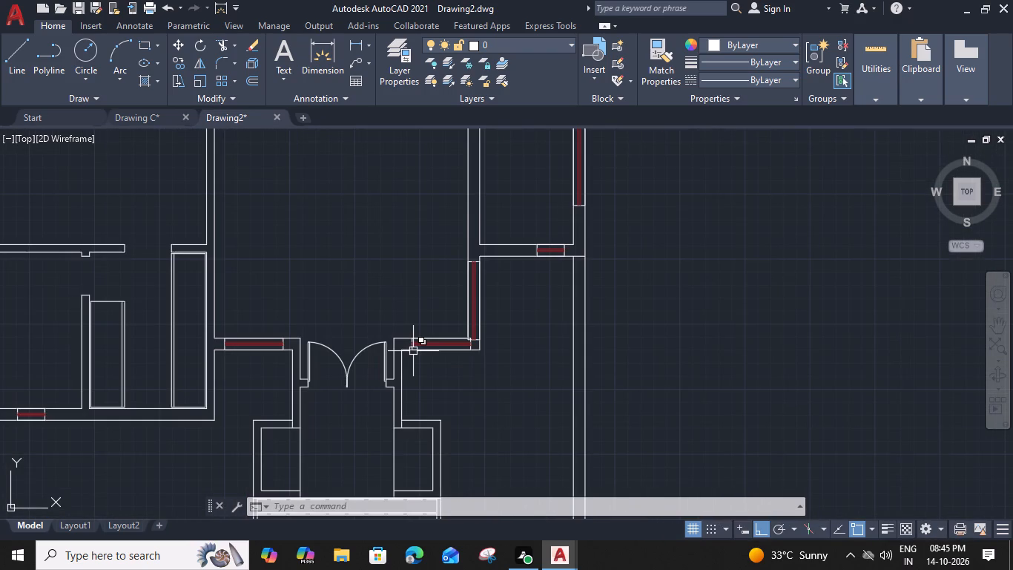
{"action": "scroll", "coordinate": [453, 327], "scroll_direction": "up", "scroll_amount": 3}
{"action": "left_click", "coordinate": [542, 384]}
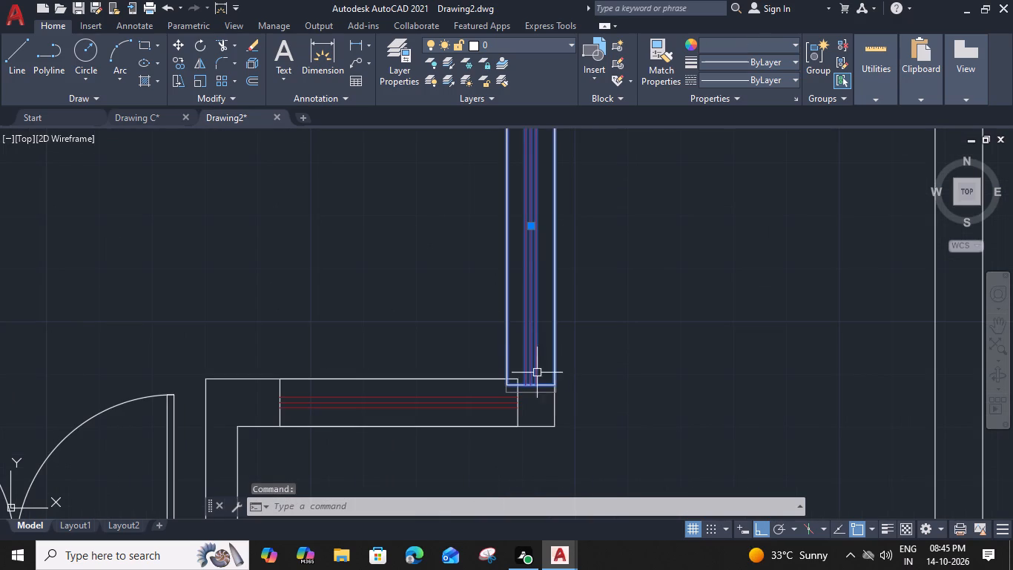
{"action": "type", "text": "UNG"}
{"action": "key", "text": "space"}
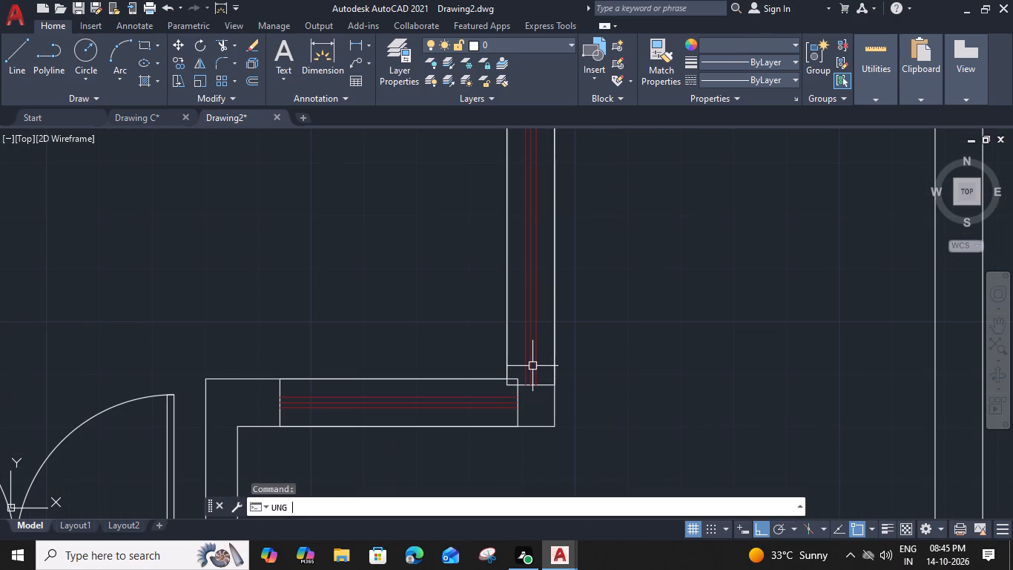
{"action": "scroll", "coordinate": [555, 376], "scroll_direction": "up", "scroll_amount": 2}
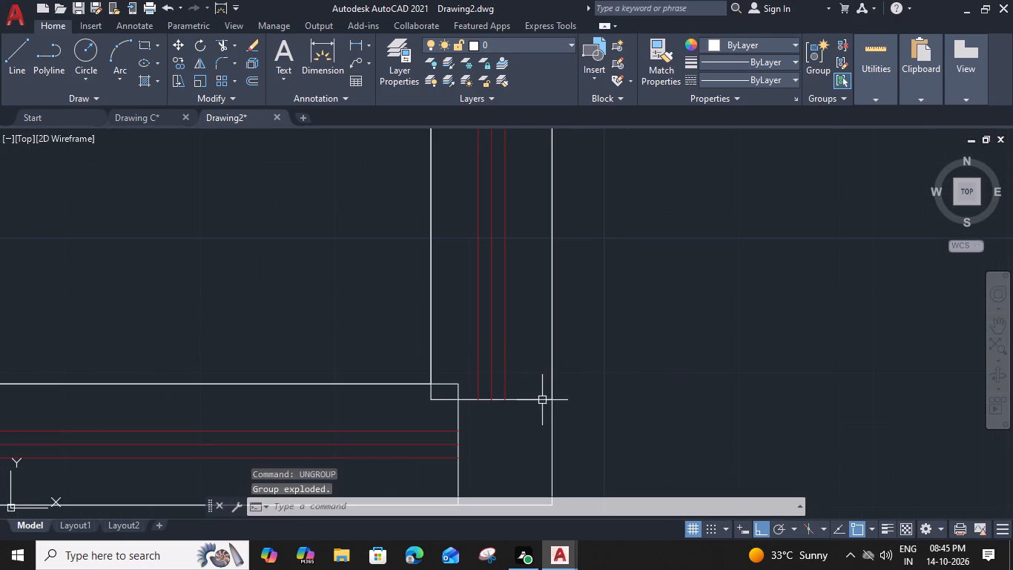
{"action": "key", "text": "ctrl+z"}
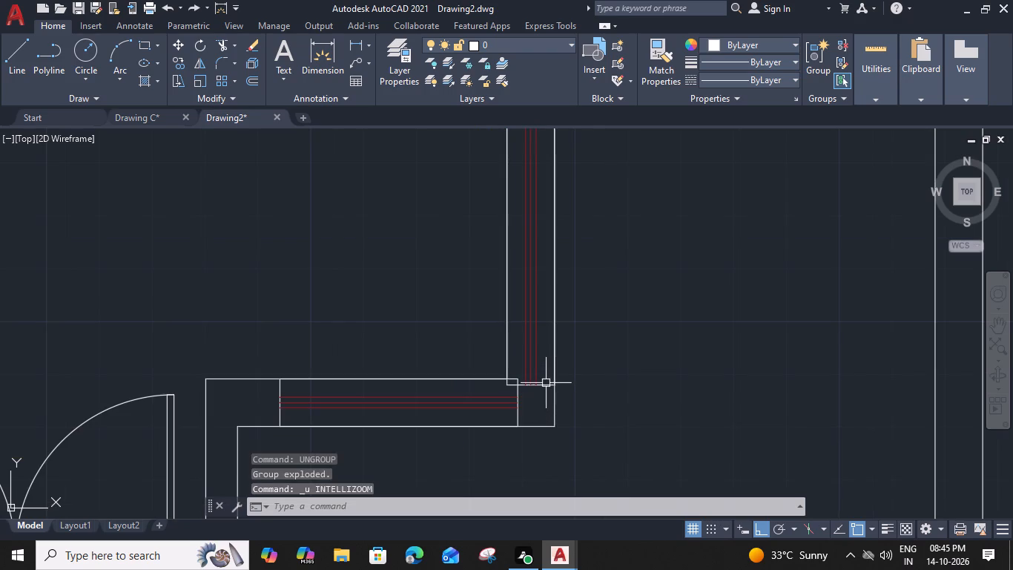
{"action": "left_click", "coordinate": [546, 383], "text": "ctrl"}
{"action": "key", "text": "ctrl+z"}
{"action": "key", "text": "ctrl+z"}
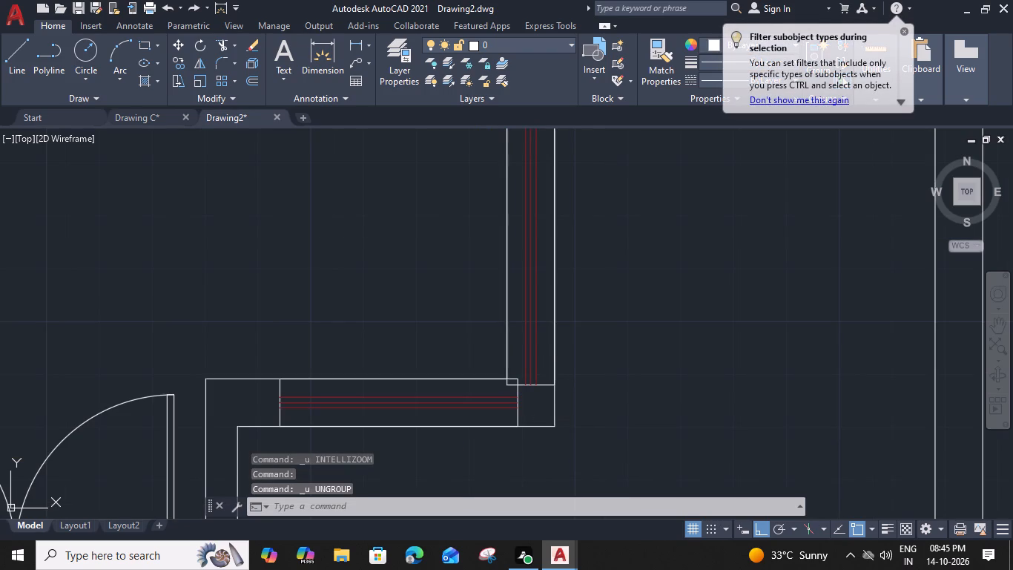
Delete the tall window group from the hall's right side wall, next to the window right of the entrance.
{"action": "scroll", "coordinate": [556, 416], "scroll_direction": "down", "scroll_amount": 3}
{"action": "middle_click_drag", "start_coordinate": [555, 414], "coordinate": [498, 148]}
{"action": "scroll", "coordinate": [532, 340], "scroll_direction": "up", "scroll_amount": 4}
{"action": "left_click", "coordinate": [524, 347]}
{"action": "key", "text": "Delete"}
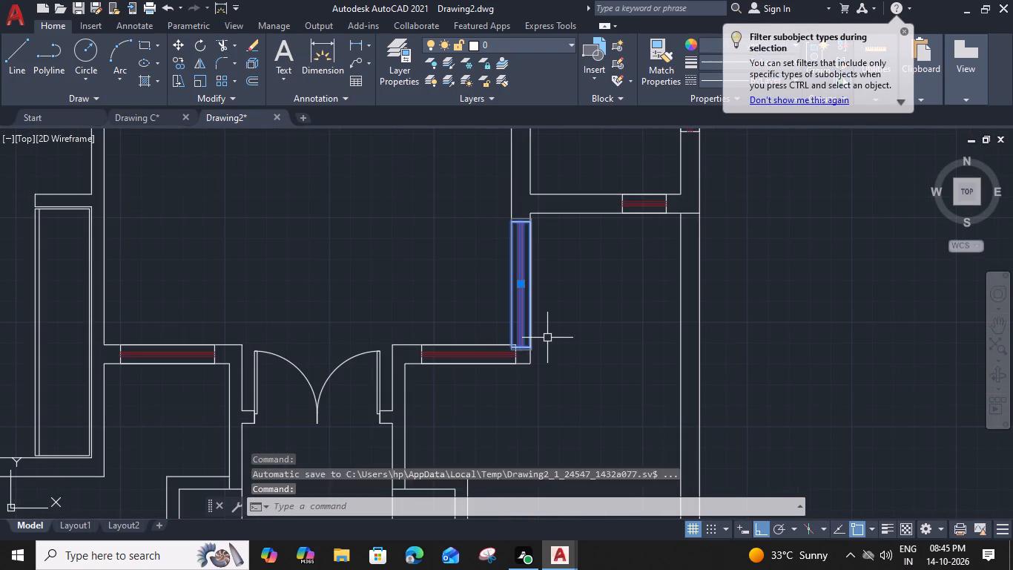
Move the window right of the entrance slightly left along its wall, clear of the inner wall corner.
{"action": "scroll", "coordinate": [427, 362], "scroll_direction": "up", "scroll_amount": 1}
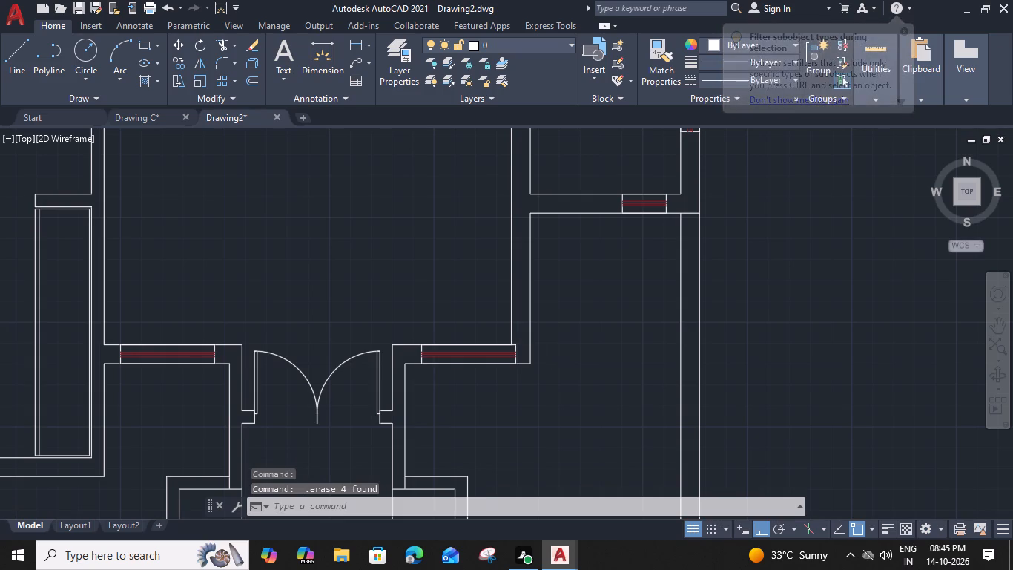
{"action": "middle_click_drag", "start_coordinate": [425, 349], "coordinate": [448, 364]}
{"action": "scroll", "coordinate": [437, 369], "scroll_direction": "up", "scroll_amount": 1}
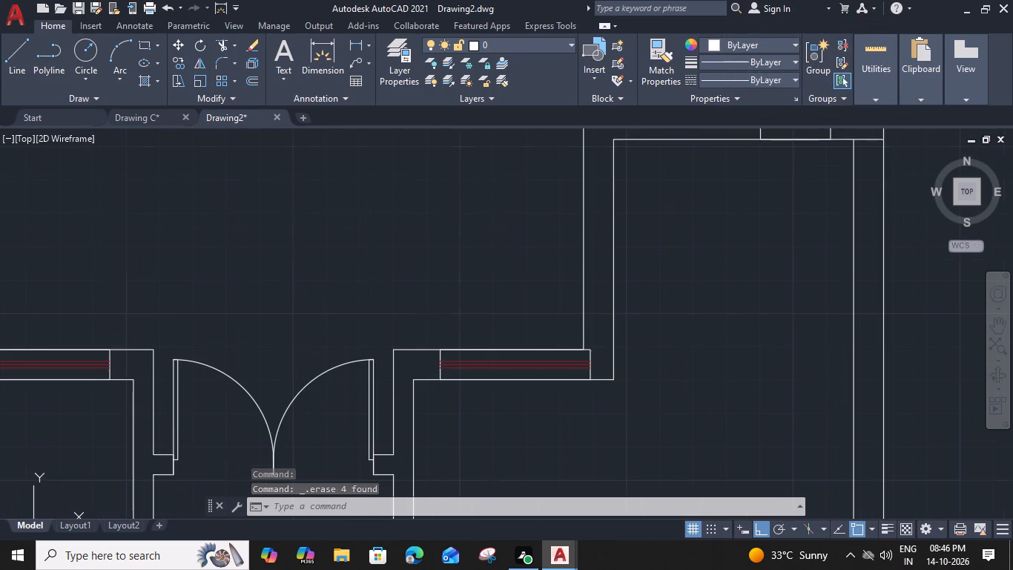
{"action": "middle_click_drag", "start_coordinate": [550, 316], "coordinate": [564, 313]}
{"action": "left_click", "coordinate": [459, 346]}
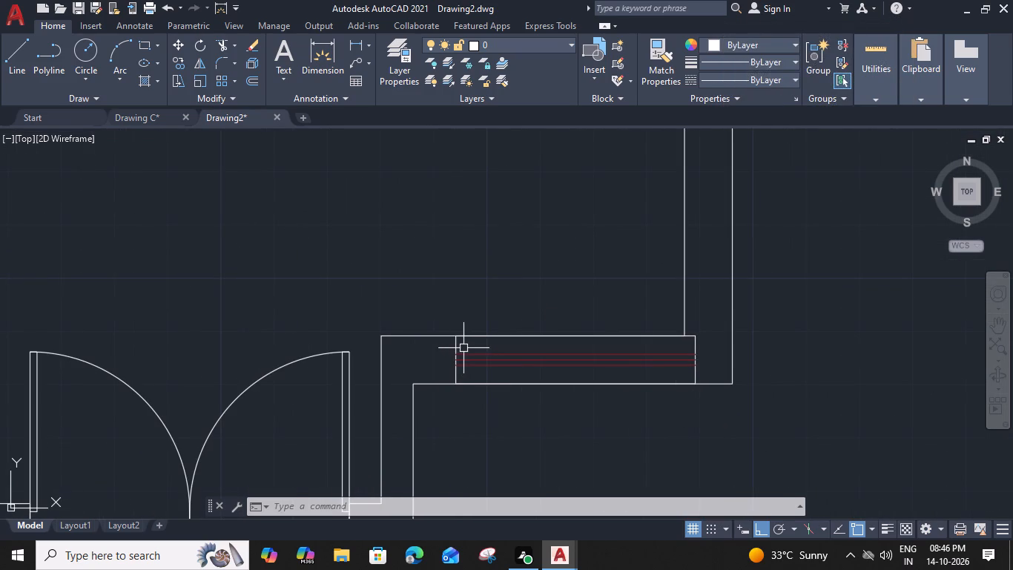
{"action": "key", "text": "m"}
{"action": "key", "text": "space"}
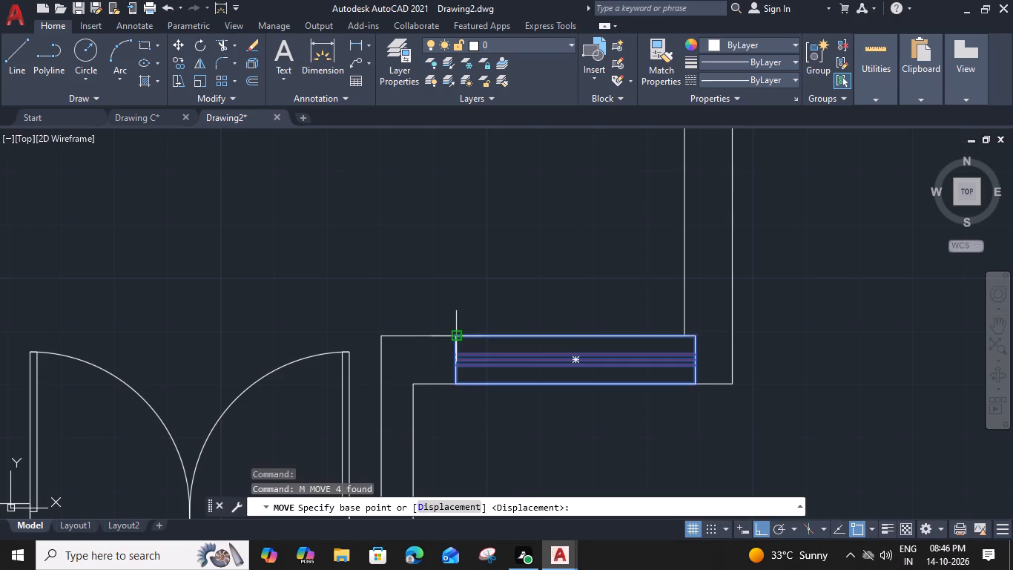
{"action": "left_click", "coordinate": [457, 336]}
{"action": "left_click", "coordinate": [437, 337]}
Move the window left of the entrance slightly right along its wall, toward the double door.
{"action": "scroll", "coordinate": [437, 337], "scroll_direction": "down", "scroll_amount": 1}
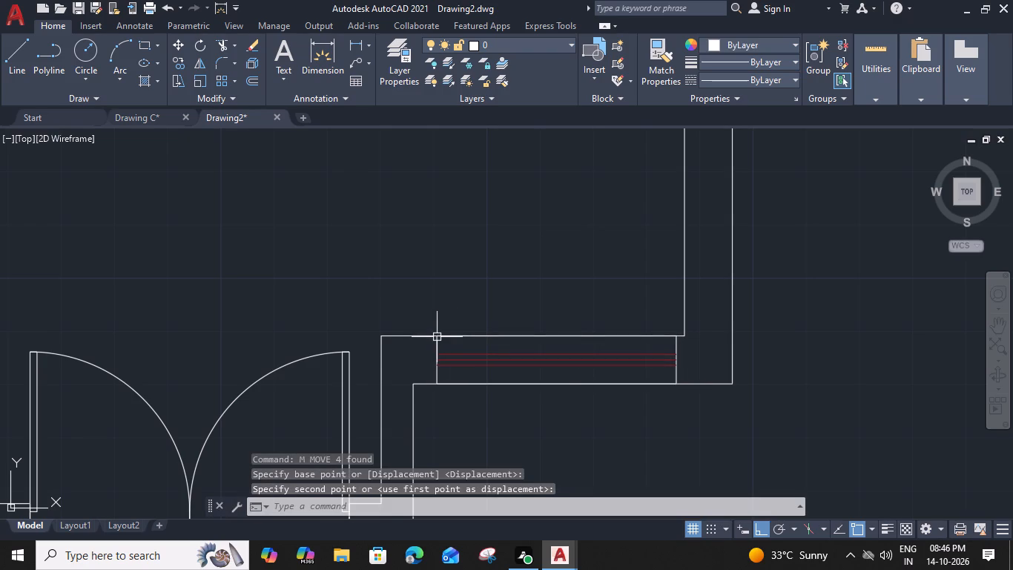
{"action": "middle_click_drag", "start_coordinate": [264, 389], "coordinate": [607, 379]}
{"action": "scroll", "coordinate": [459, 342], "scroll_direction": "up", "scroll_amount": 1}
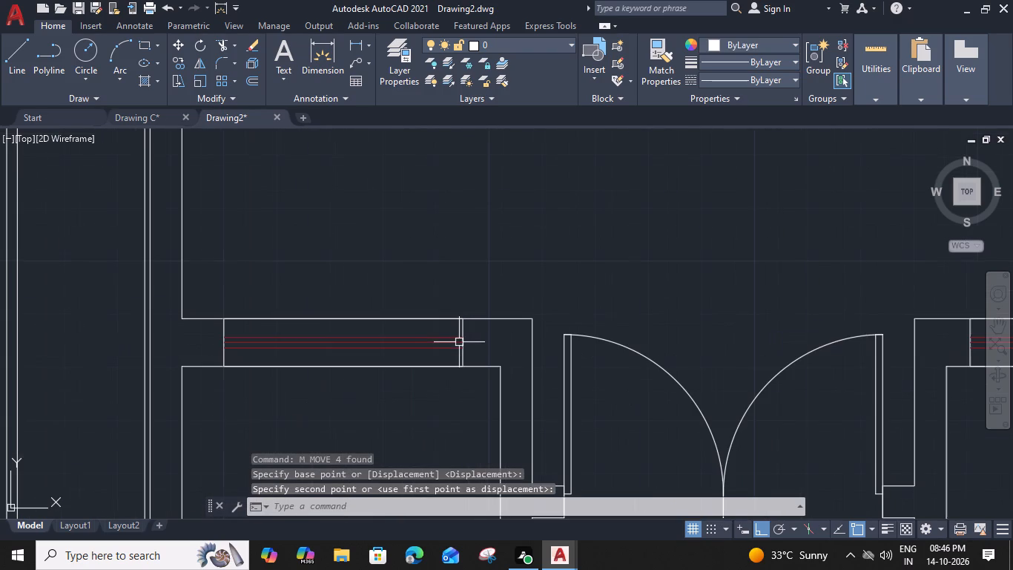
{"action": "left_click", "coordinate": [465, 341]}
{"action": "type", "text": "M"}
{"action": "key", "text": "space"}
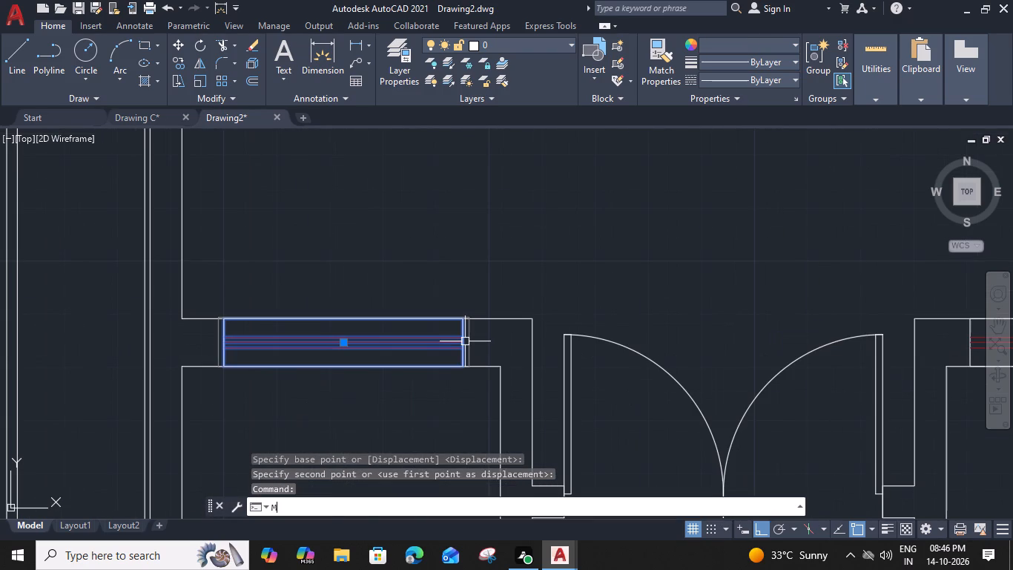
{"action": "left_click", "coordinate": [461, 323]}
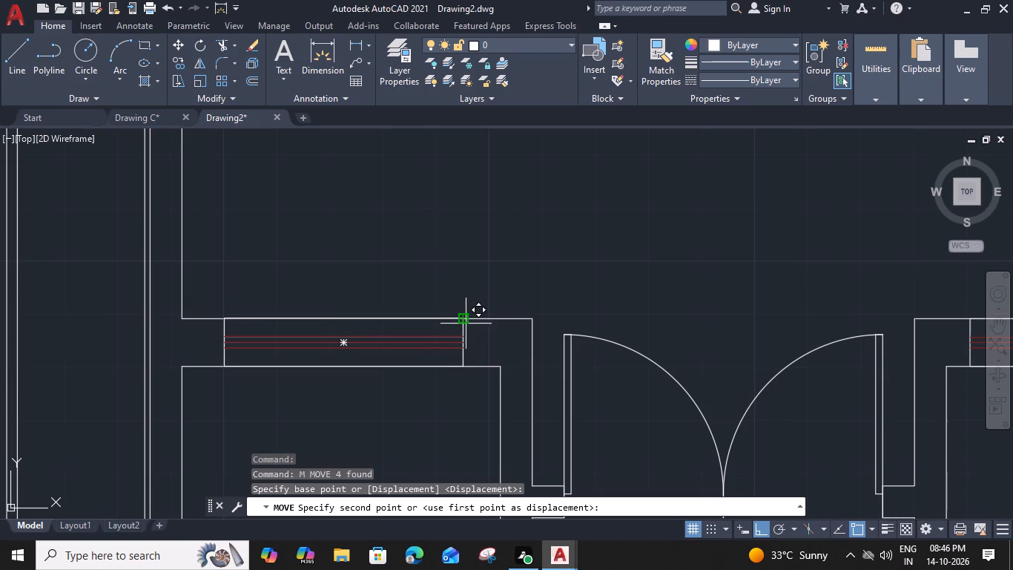
{"action": "left_click", "coordinate": [477, 322]}
{"action": "scroll", "coordinate": [481, 319], "scroll_direction": "down", "scroll_amount": 2}
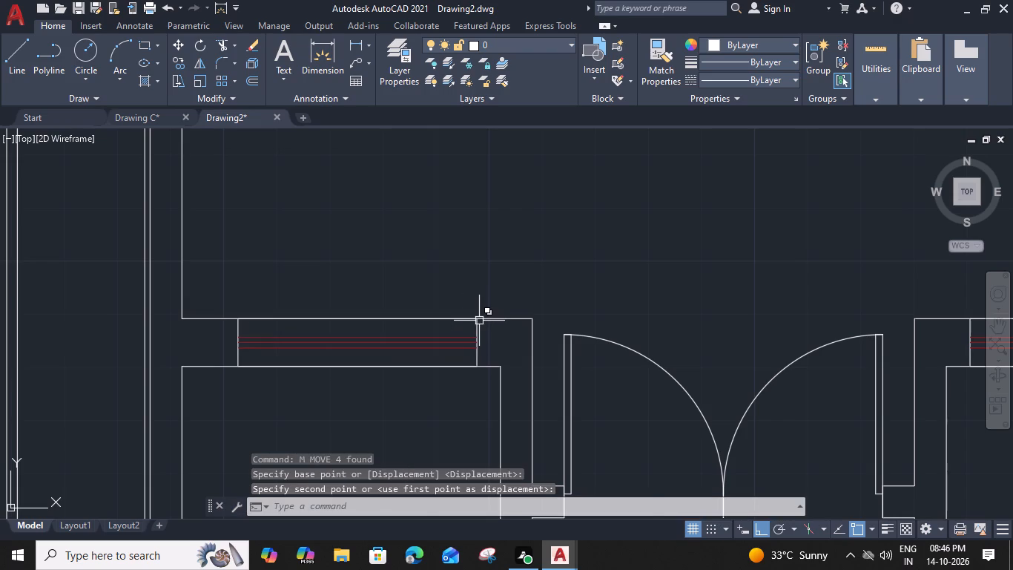
{"action": "middle_click_drag", "start_coordinate": [676, 301], "coordinate": [314, 381]}
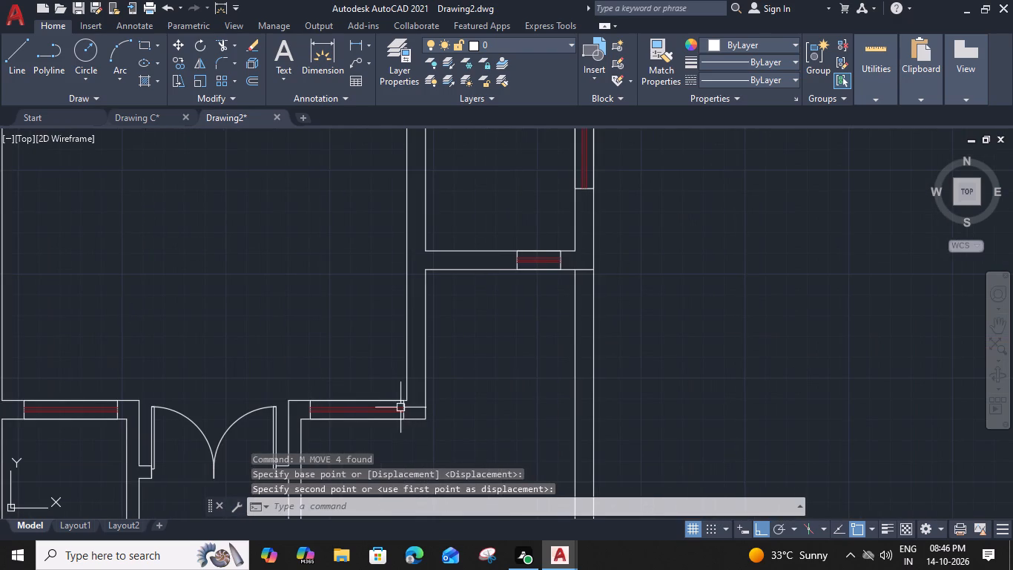
Move the loose vertical window from the hall into the hall's right side wall, above the corner beside the entrance.
{"action": "left_click", "coordinate": [400, 407]}
{"action": "scroll", "coordinate": [381, 372], "scroll_direction": "down", "scroll_amount": 3}
{"action": "key", "text": "Escape"}
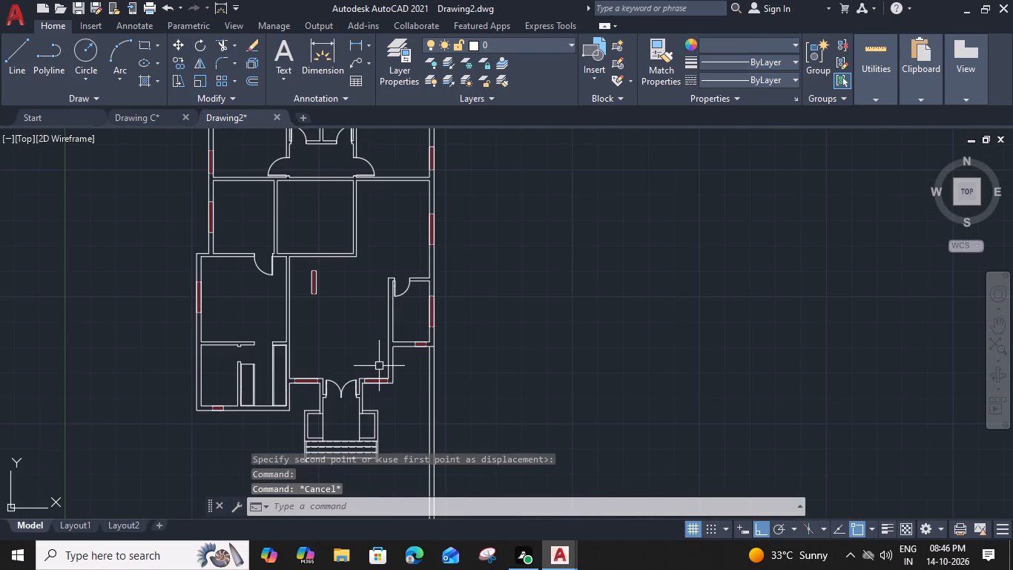
{"action": "scroll", "coordinate": [323, 269], "scroll_direction": "up", "scroll_amount": 2}
{"action": "left_click", "coordinate": [323, 269]}
{"action": "left_click", "coordinate": [247, 332]}
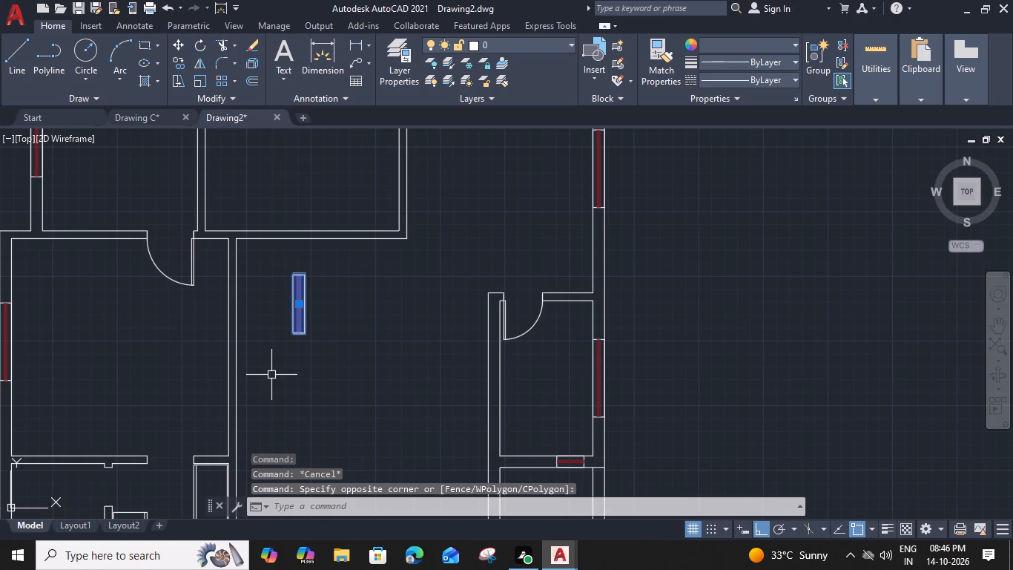
{"action": "type", "text": "M"}
{"action": "key", "text": "space"}
{"action": "scroll", "coordinate": [290, 321], "scroll_direction": "up", "scroll_amount": 2}
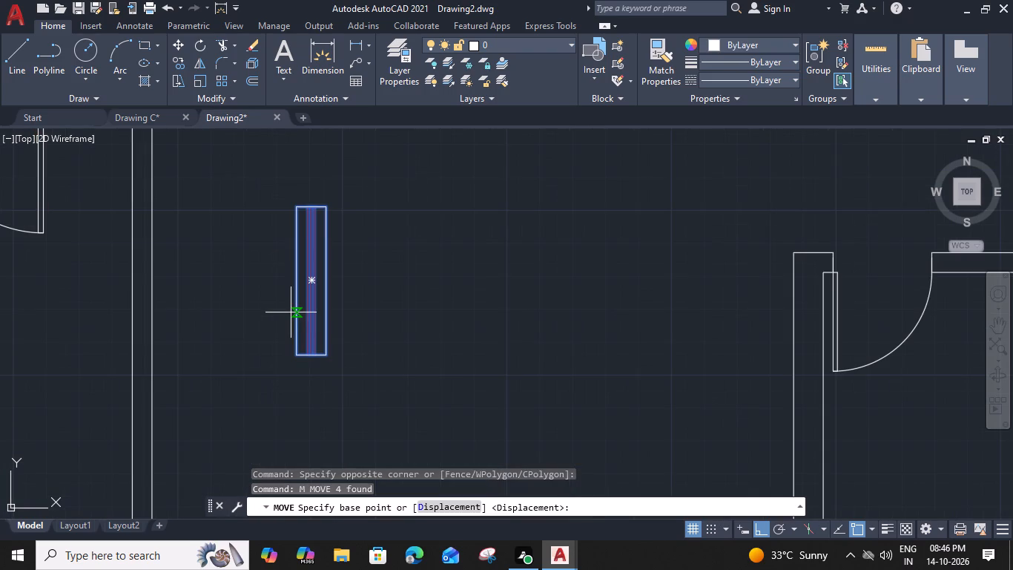
{"action": "left_click", "coordinate": [296, 278]}
{"action": "scroll", "coordinate": [297, 280], "scroll_direction": "down", "scroll_amount": 3}
{"action": "middle_click_drag", "start_coordinate": [375, 353], "coordinate": [296, 278]}
{"action": "middle_click_drag", "start_coordinate": [296, 278], "coordinate": [337, 292]}
{"action": "scroll", "coordinate": [357, 315], "scroll_direction": "up", "scroll_amount": 3}
{"action": "middle_click_drag", "start_coordinate": [414, 368], "coordinate": [405, 229]}
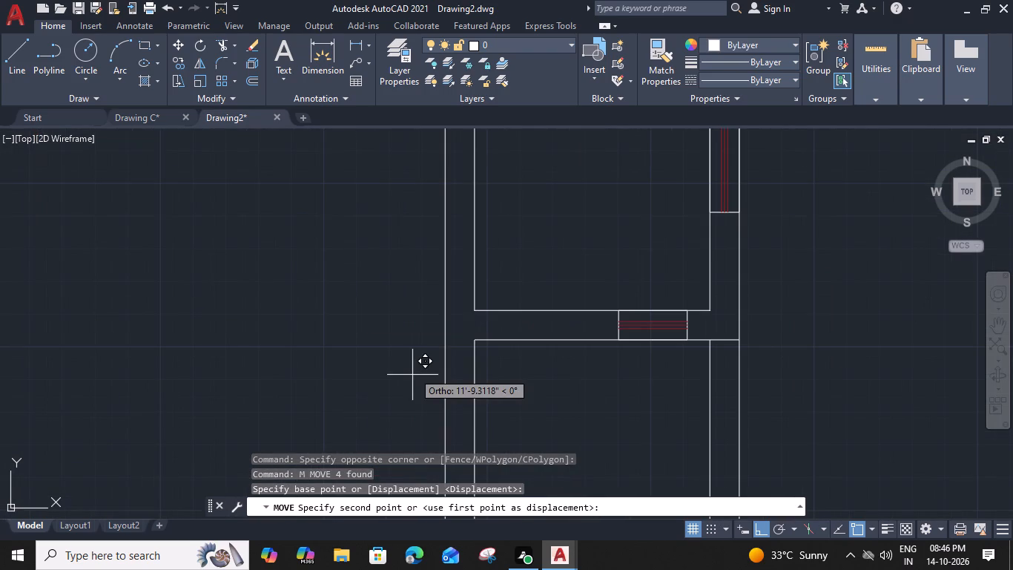
{"action": "left_click", "coordinate": [437, 289]}
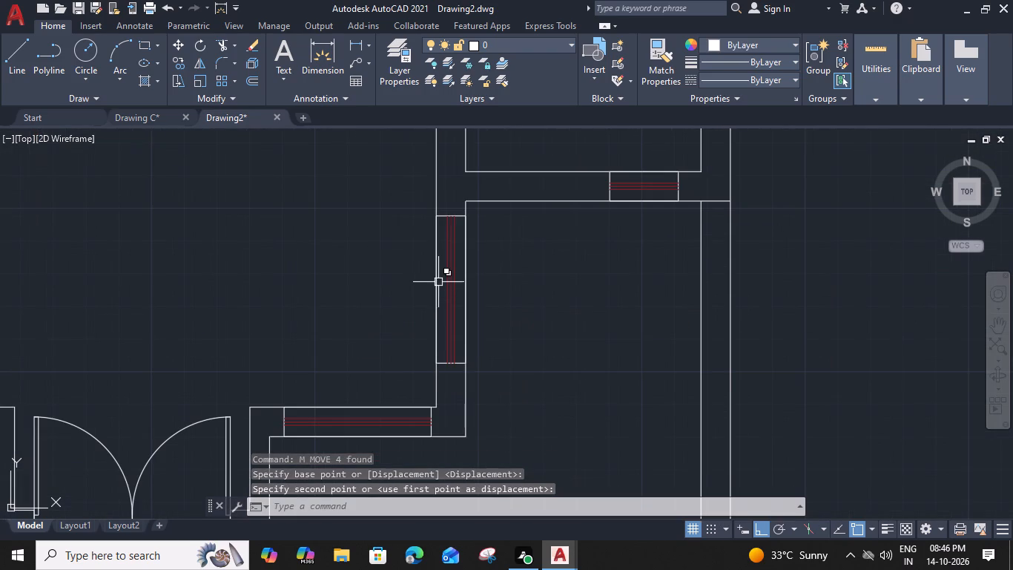
{"action": "key", "text": "Escape"}
Move the window in the hall's right side wall slightly down along the wall, toward the entrance corner.
{"action": "left_click", "coordinate": [453, 360]}
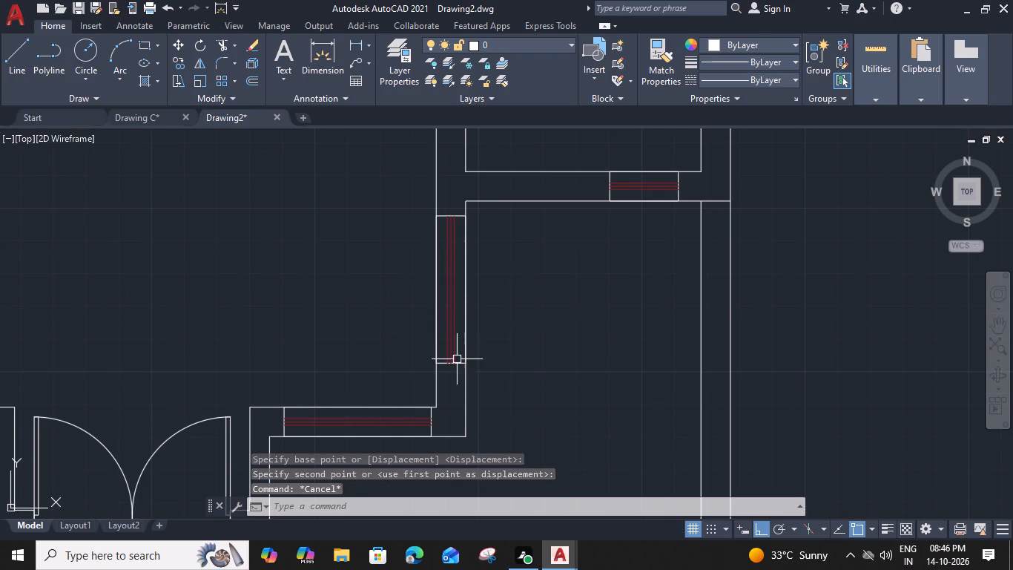
{"action": "key", "text": "m"}
{"action": "key", "text": "space"}
{"action": "scroll", "coordinate": [451, 361], "scroll_direction": "up", "scroll_amount": 2}
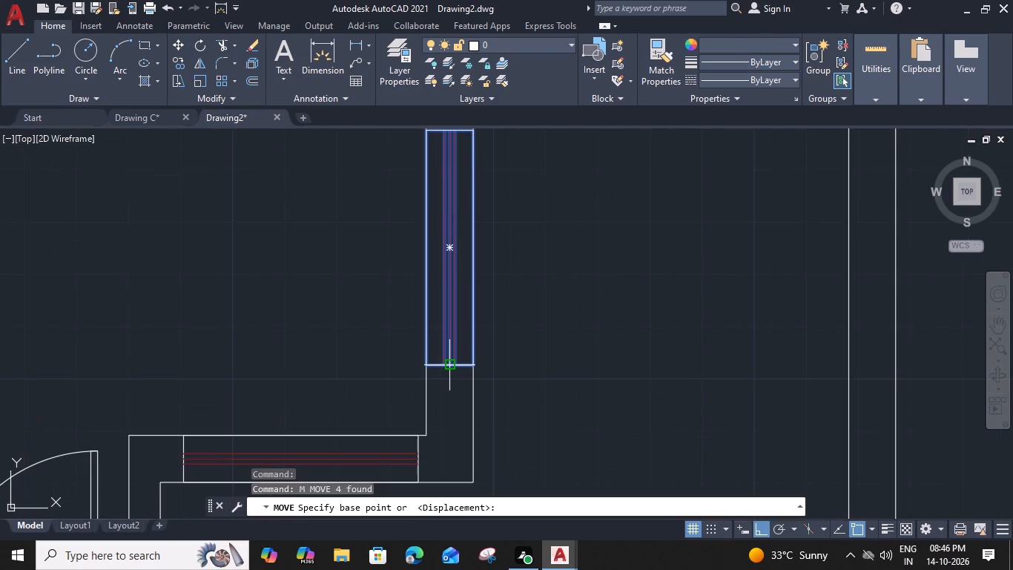
{"action": "left_click", "coordinate": [426, 367]}
{"action": "left_click", "coordinate": [429, 389]}
{"action": "scroll", "coordinate": [428, 386], "scroll_direction": "down", "scroll_amount": 2}
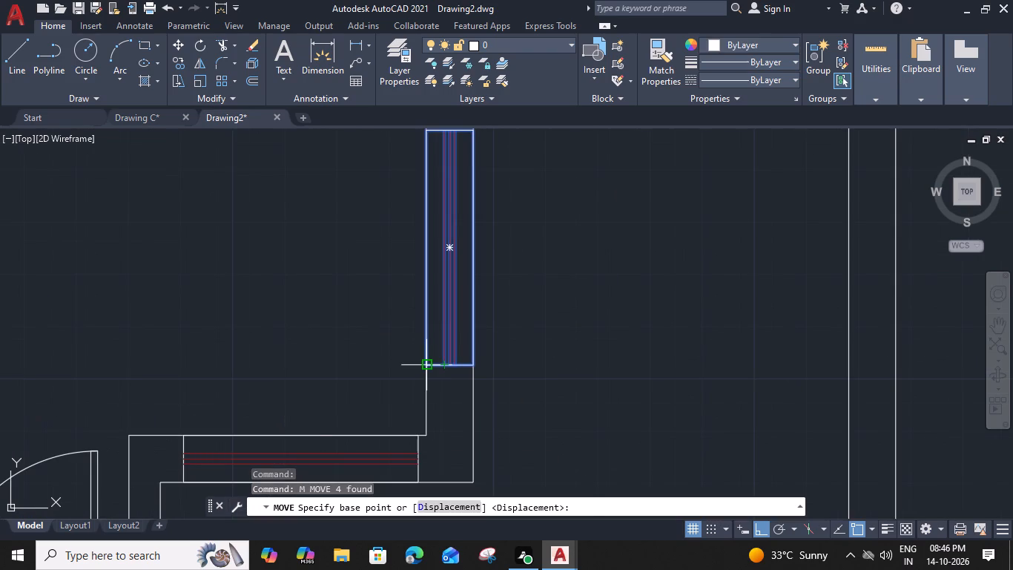
{"action": "middle_click_drag", "start_coordinate": [358, 335], "coordinate": [503, 341]}
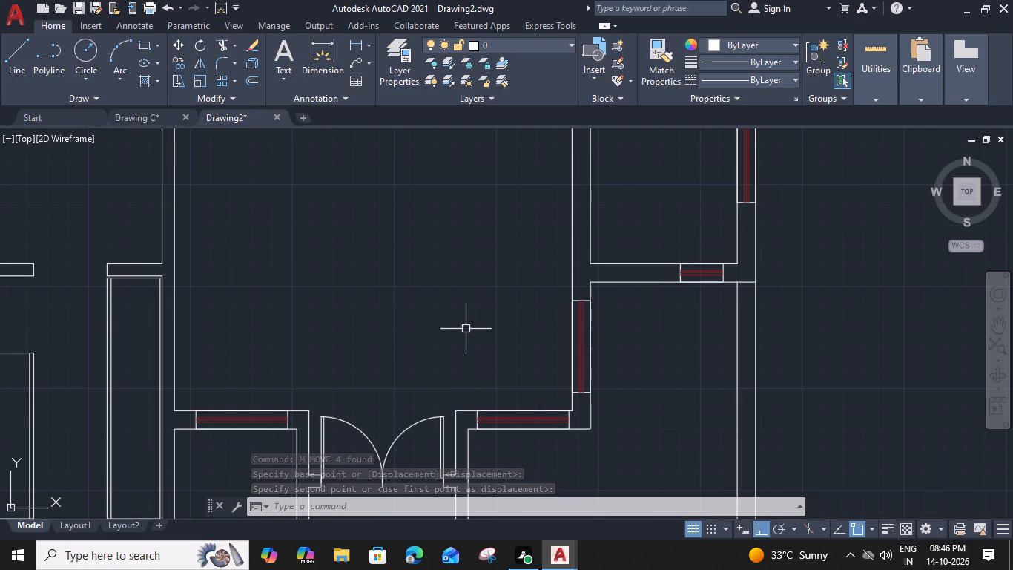
{"action": "scroll", "coordinate": [469, 301], "scroll_direction": "down", "scroll_amount": 1}
{"action": "middle_click_drag", "start_coordinate": [470, 305], "coordinate": [425, 390]}
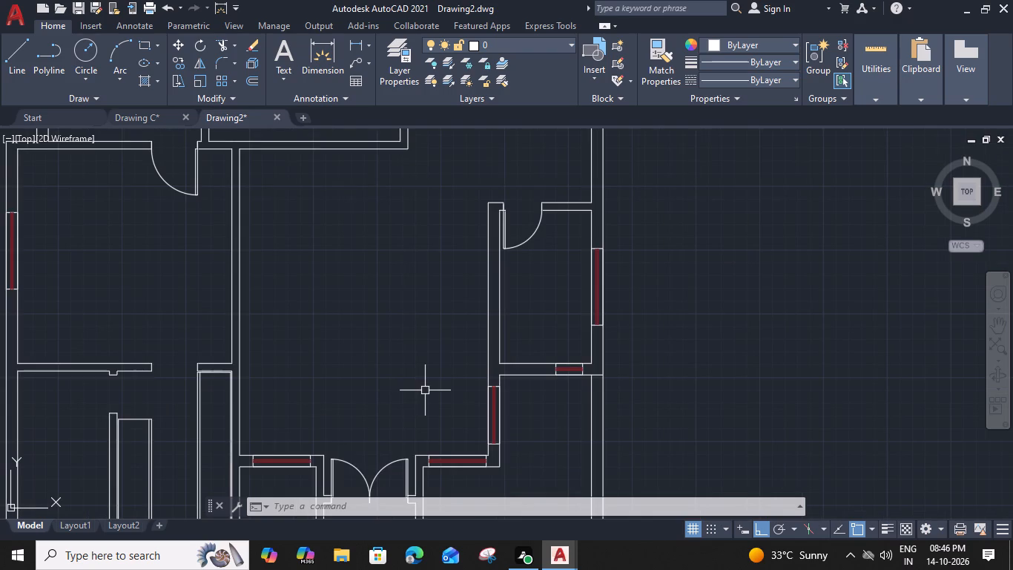
Move the door of the small room right of the hall straight up, clear of its wall opening.
{"action": "left_click", "coordinate": [536, 237]}
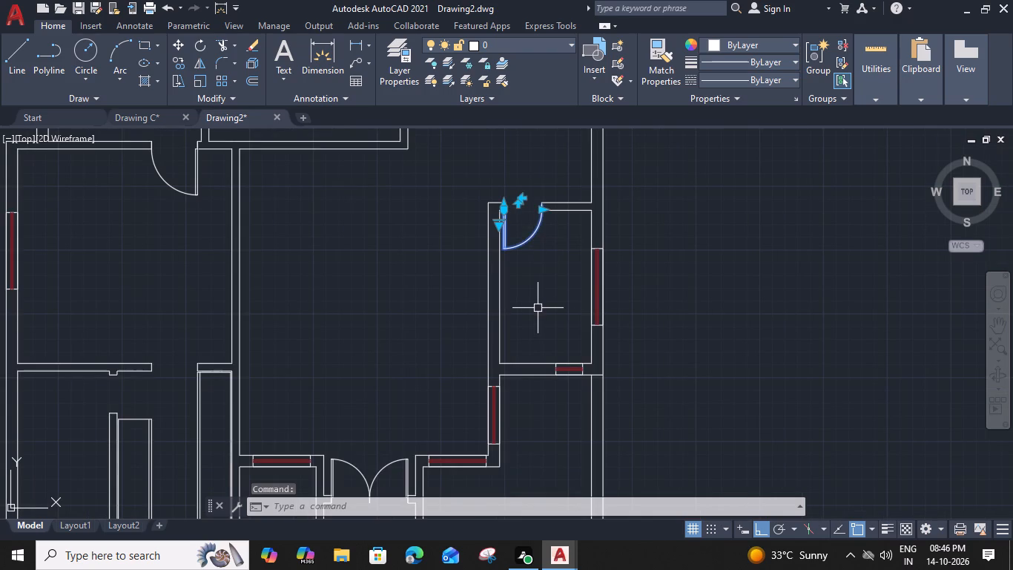
{"action": "key", "text": "m"}
{"action": "key", "text": "space"}
{"action": "scroll", "coordinate": [523, 197], "scroll_direction": "up", "scroll_amount": 2}
{"action": "left_click", "coordinate": [478, 212]}
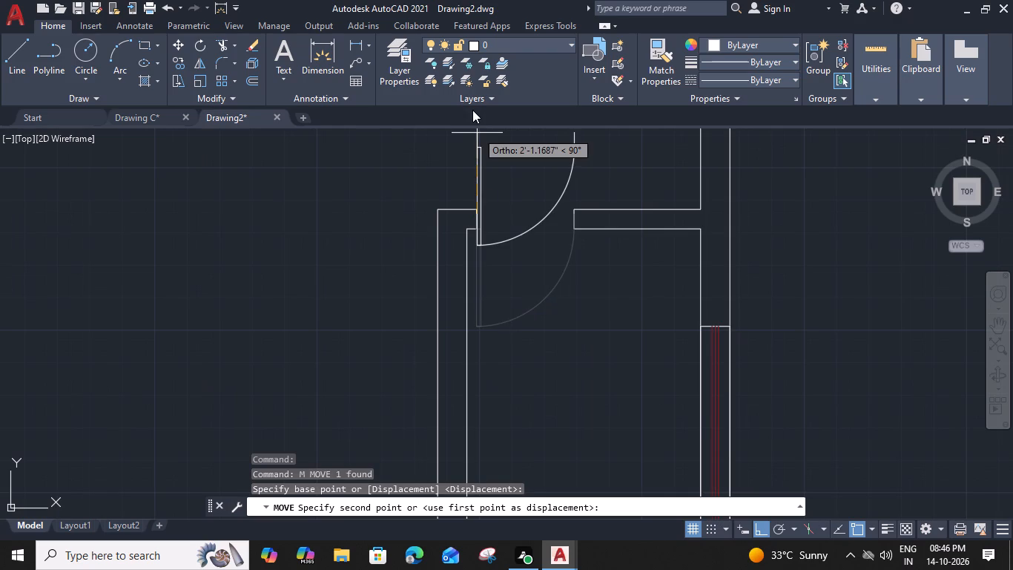
{"action": "middle_click_drag", "start_coordinate": [486, 160], "coordinate": [481, 270]}
{"action": "left_click", "coordinate": [451, 193]}
{"action": "key", "text": "Escape"}
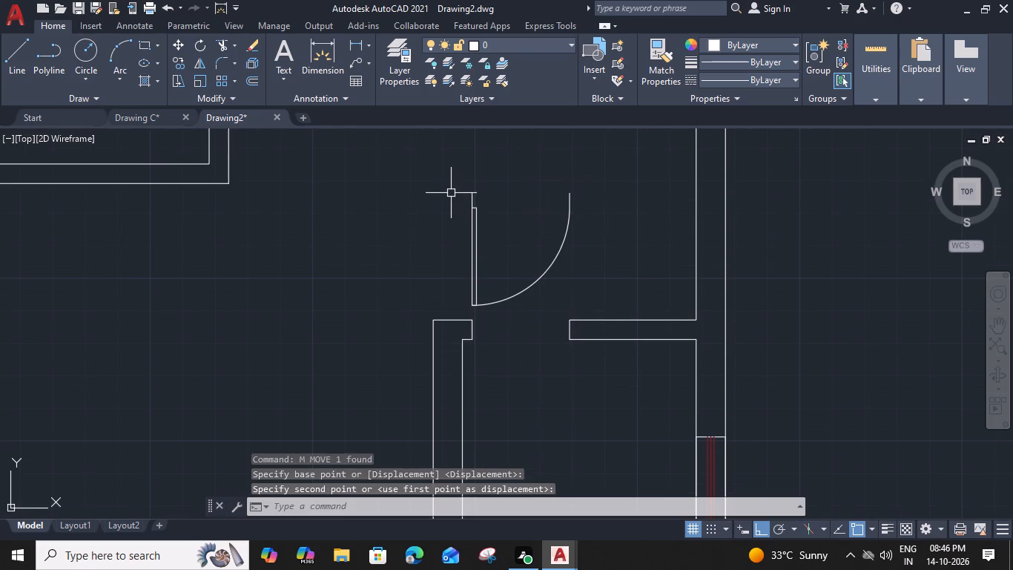
Offset the inner face of the small room's left wall 1" into the room.
{"action": "middle_click_drag", "start_coordinate": [486, 361], "coordinate": [435, 190]}
{"action": "left_click", "coordinate": [411, 289]}
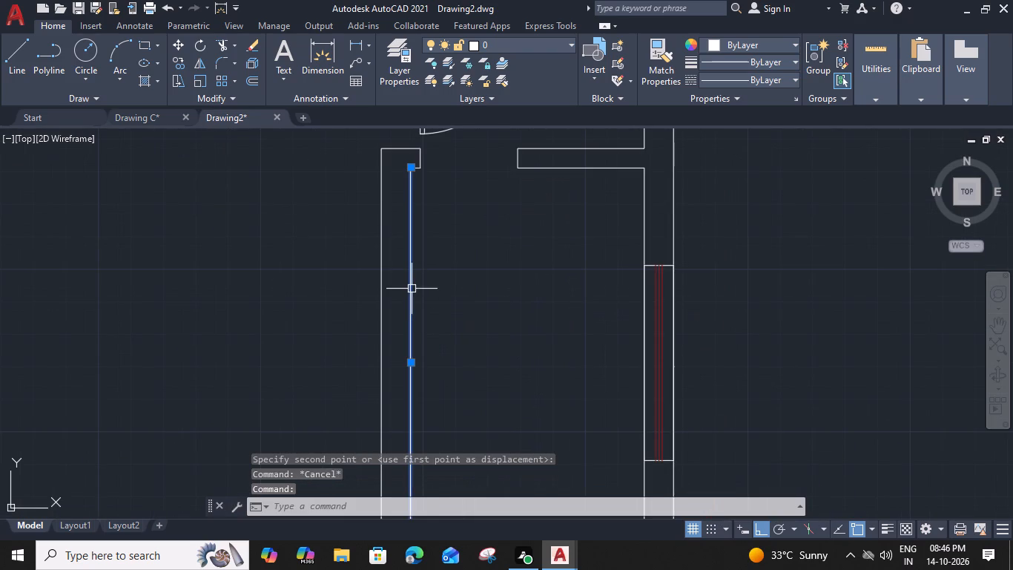
{"action": "key", "text": "o"}
{"action": "key", "text": "space"}
{"action": "key", "text": "1"}
{"action": "key", "text": "shift+quotedbl"}
{"action": "key", "text": "Return"}
{"action": "left_click", "coordinate": [479, 347]}
{"action": "key", "text": "Escape"}
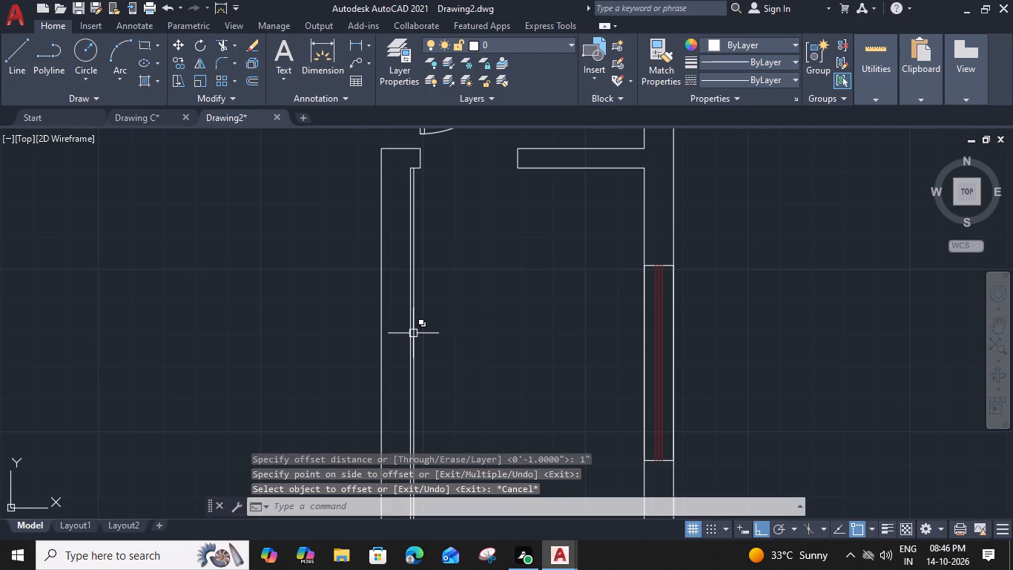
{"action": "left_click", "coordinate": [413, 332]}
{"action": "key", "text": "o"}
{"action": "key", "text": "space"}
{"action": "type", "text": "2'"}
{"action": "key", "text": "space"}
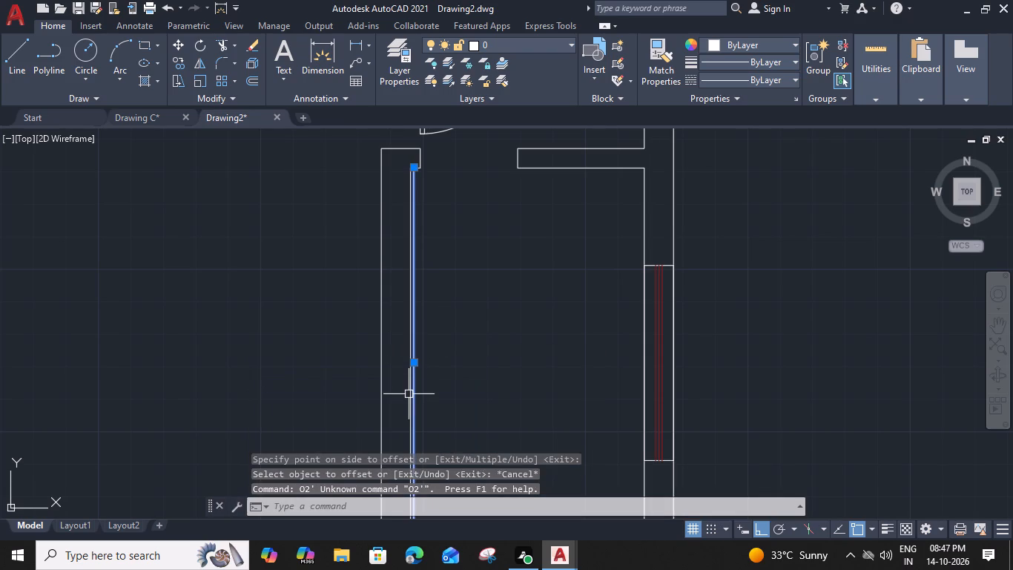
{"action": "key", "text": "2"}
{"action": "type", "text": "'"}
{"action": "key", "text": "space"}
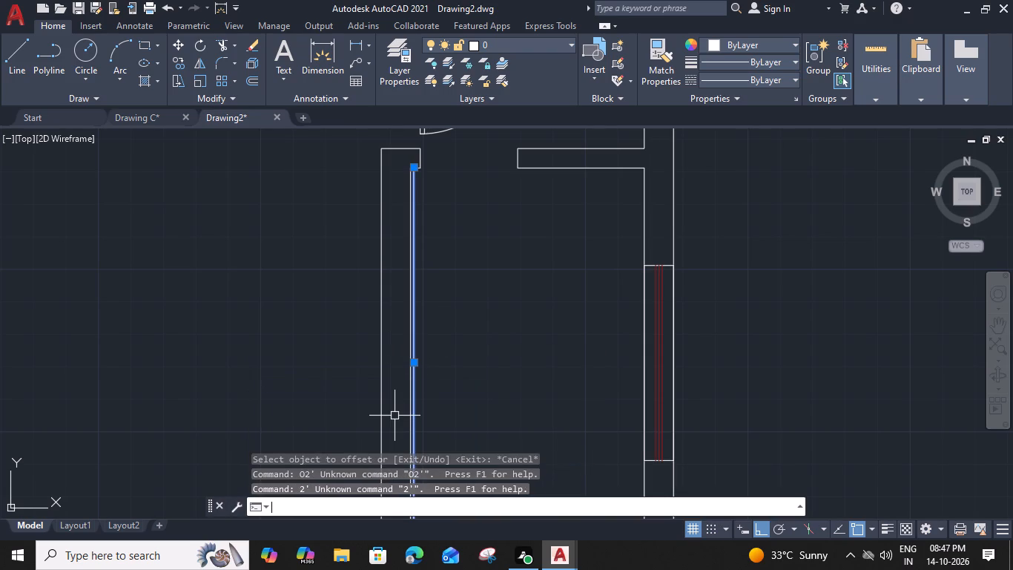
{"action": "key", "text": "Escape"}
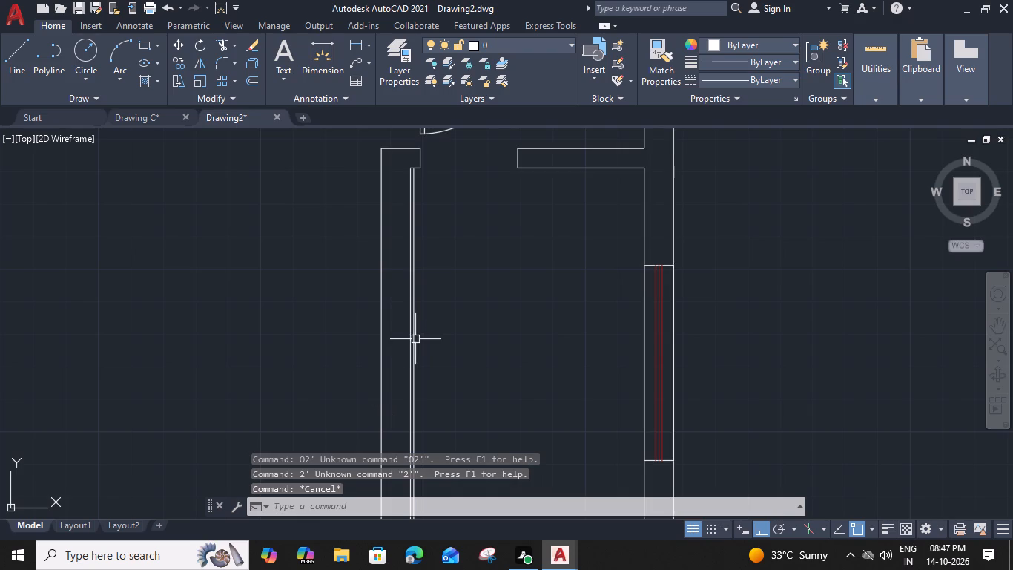
Offset the line beside the small room's left wall 2' to the right, into the room.
{"action": "scroll", "coordinate": [415, 339], "scroll_direction": "up", "scroll_amount": 2}
{"action": "left_click", "coordinate": [413, 338]}
{"action": "key", "text": "o"}
{"action": "key", "text": "space"}
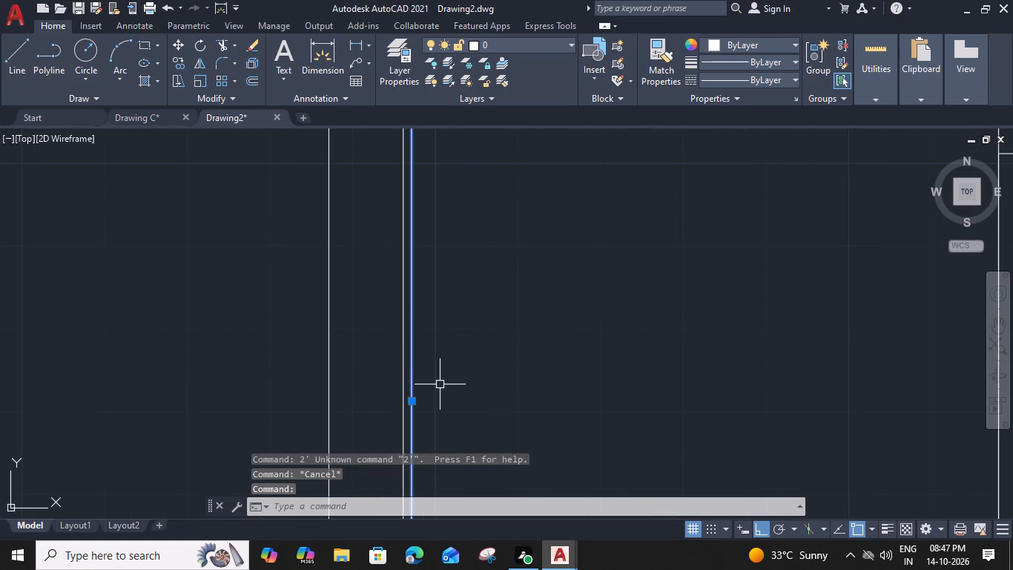
{"action": "key", "text": "2"}
{"action": "key", "text": "apostrophe"}
{"action": "key", "text": "space"}
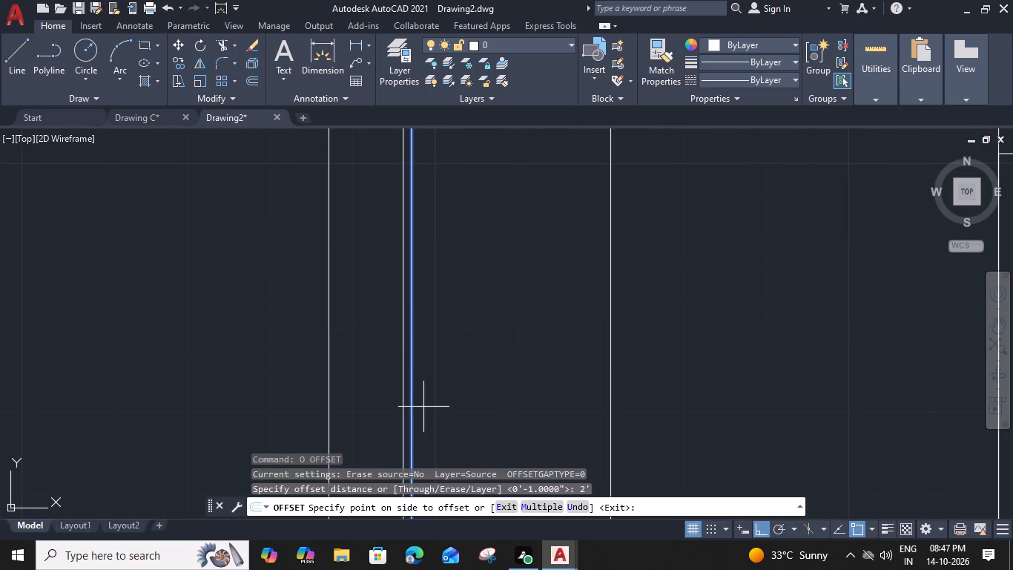
{"action": "left_click", "coordinate": [553, 374]}
{"action": "key", "text": "Escape"}
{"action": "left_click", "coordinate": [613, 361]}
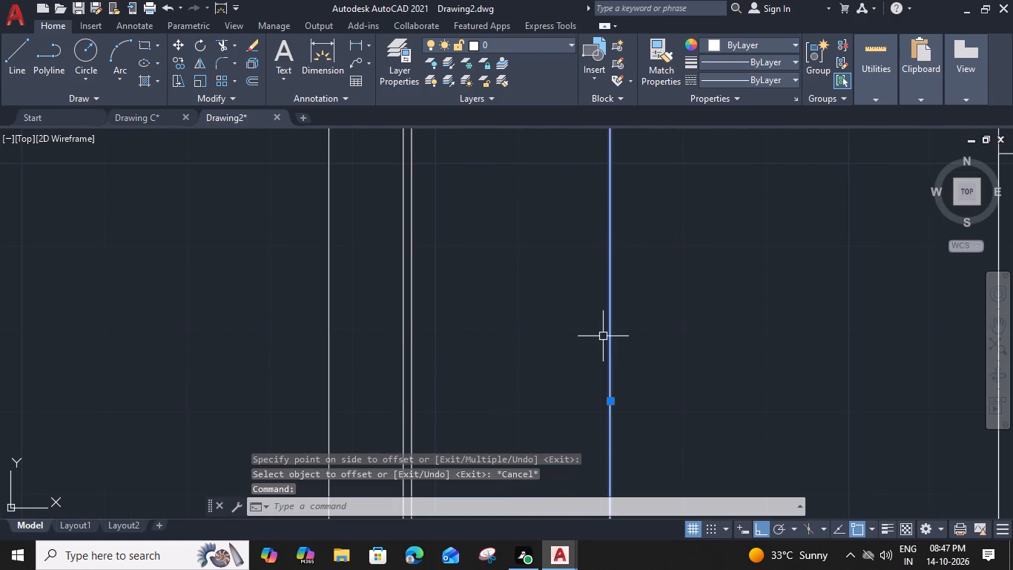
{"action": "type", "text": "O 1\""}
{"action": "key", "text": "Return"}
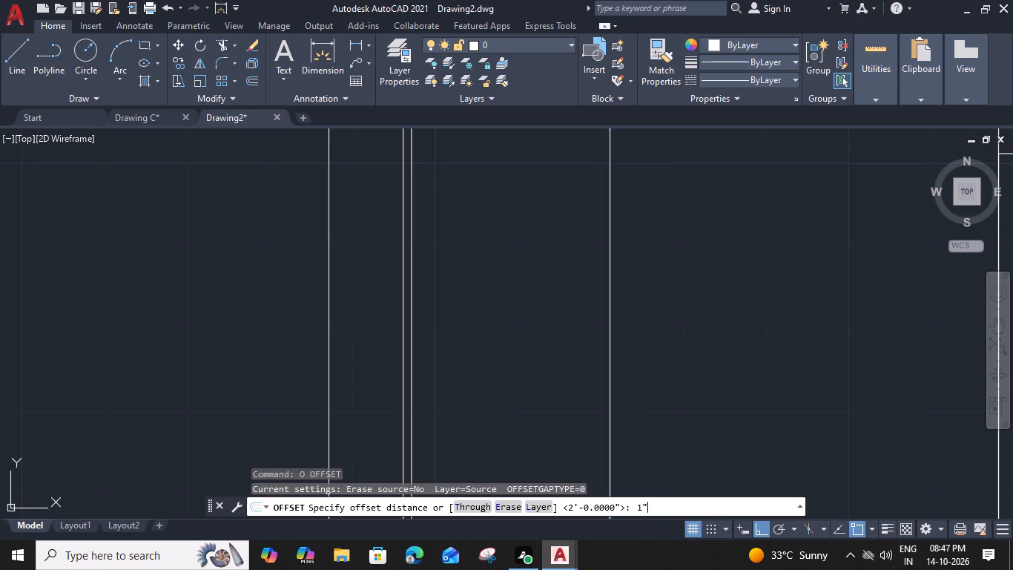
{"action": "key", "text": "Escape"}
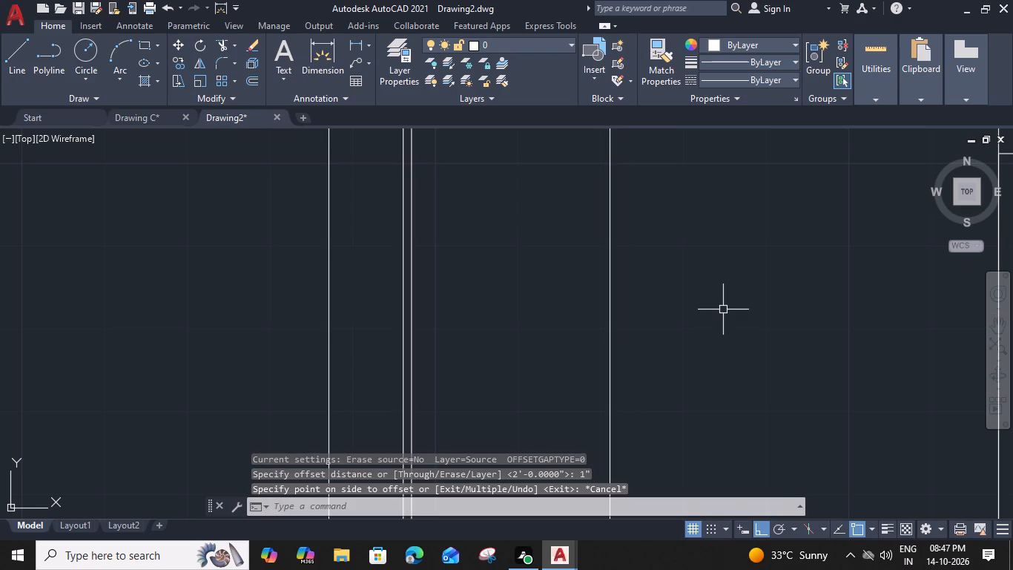
Offset the vertical line in the middle of the small room 2" to the right.
{"action": "left_click", "coordinate": [613, 308]}
{"action": "key", "text": "o"}
{"action": "key", "text": "space"}
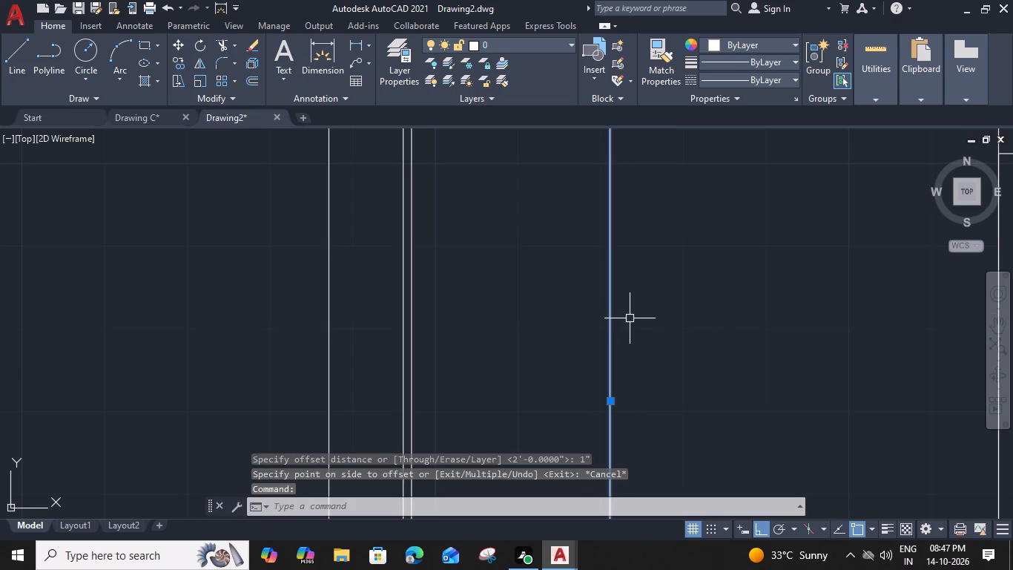
{"action": "type", "text": "2"}
{"action": "key", "text": "shift+quotedbl"}
{"action": "key", "text": "Return"}
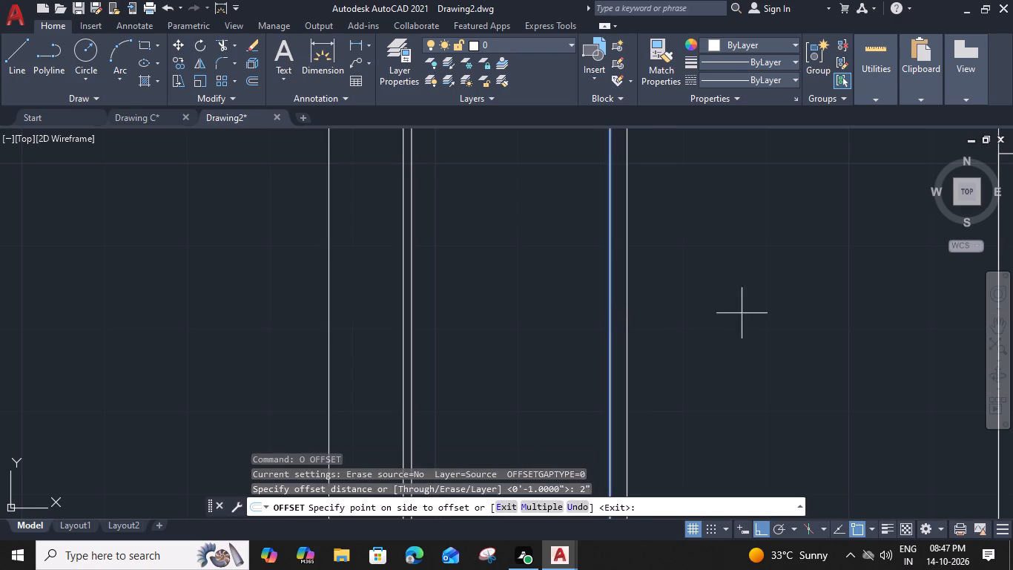
{"action": "left_click", "coordinate": [742, 313]}
{"action": "key", "text": "Escape"}
Offset the inner face of the small room's bottom wall 1" upward into the room.
{"action": "scroll", "coordinate": [739, 309], "scroll_direction": "down", "scroll_amount": 3}
{"action": "middle_click_drag", "start_coordinate": [739, 307], "coordinate": [673, 296]}
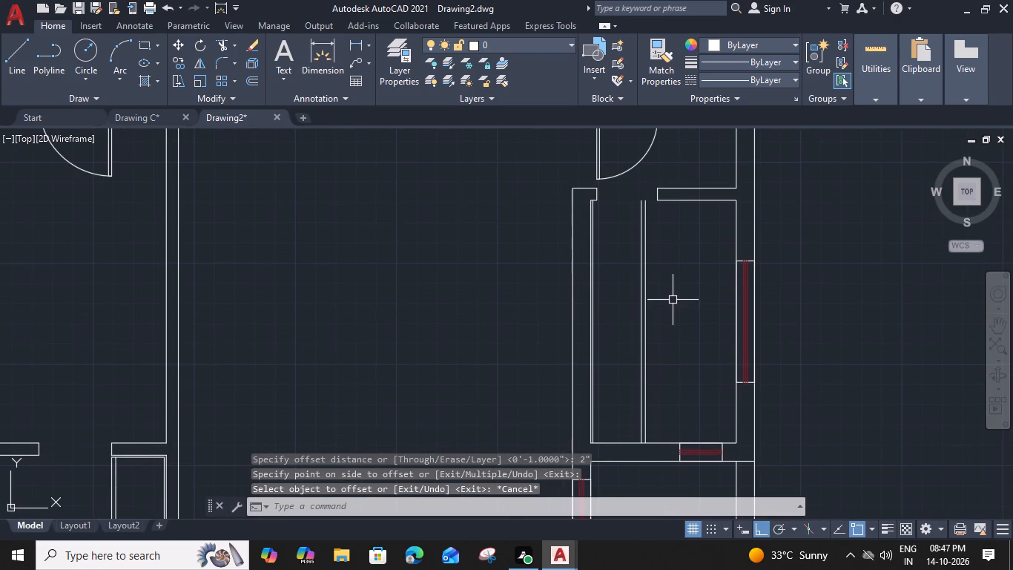
{"action": "scroll", "coordinate": [616, 447], "scroll_direction": "up", "scroll_amount": 2}
{"action": "left_click", "coordinate": [609, 441]}
{"action": "type", "text": "O"}
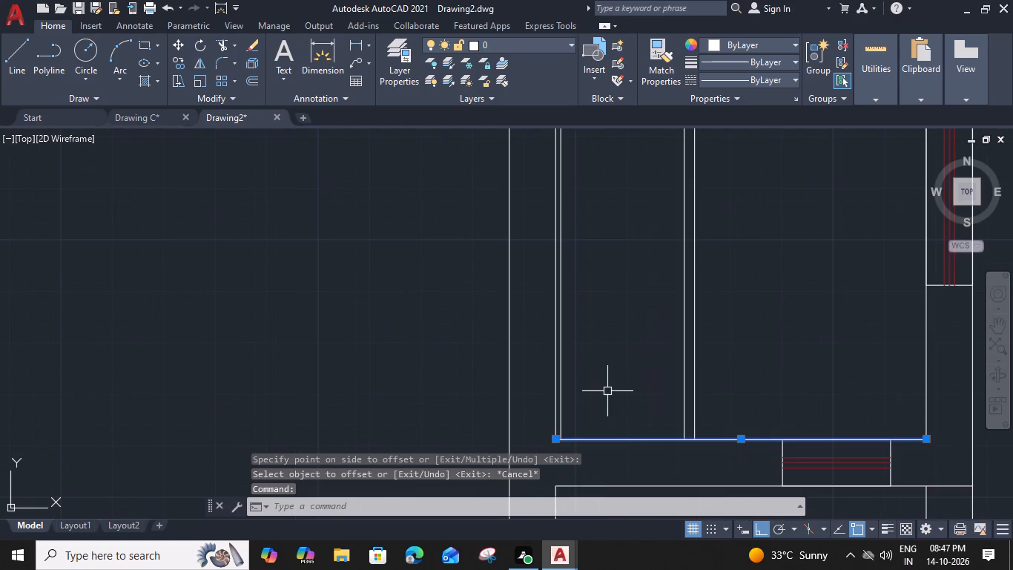
{"action": "key", "text": "space"}
{"action": "key", "text": "1"}
{"action": "key", "text": "shift+quotedbl"}
{"action": "key", "text": "shift+Return"}
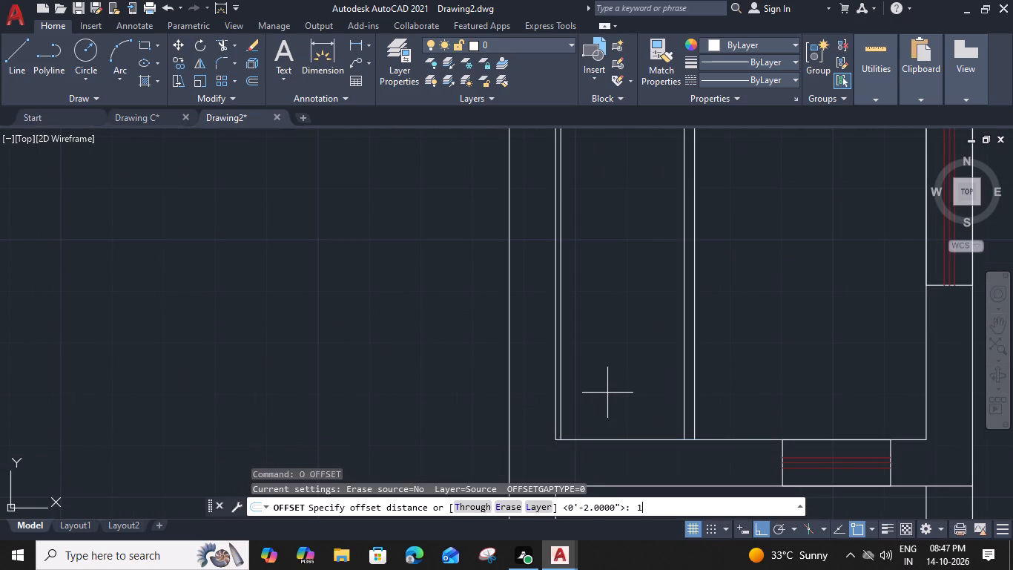
{"action": "left_click", "coordinate": [607, 379]}
{"action": "key", "text": "Escape"}
Trim the overlapping lines at the built-in unit's bottom corners and the bottom line beyond its outer right line.
{"action": "type", "text": "TR"}
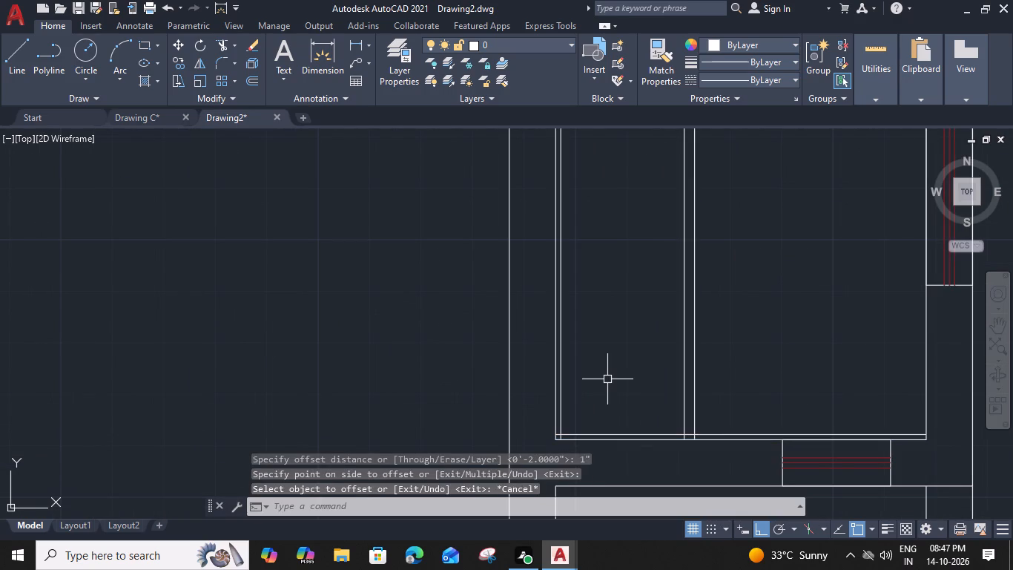
{"action": "key", "text": "space"}
{"action": "scroll", "coordinate": [555, 453], "scroll_direction": "up", "scroll_amount": 4}
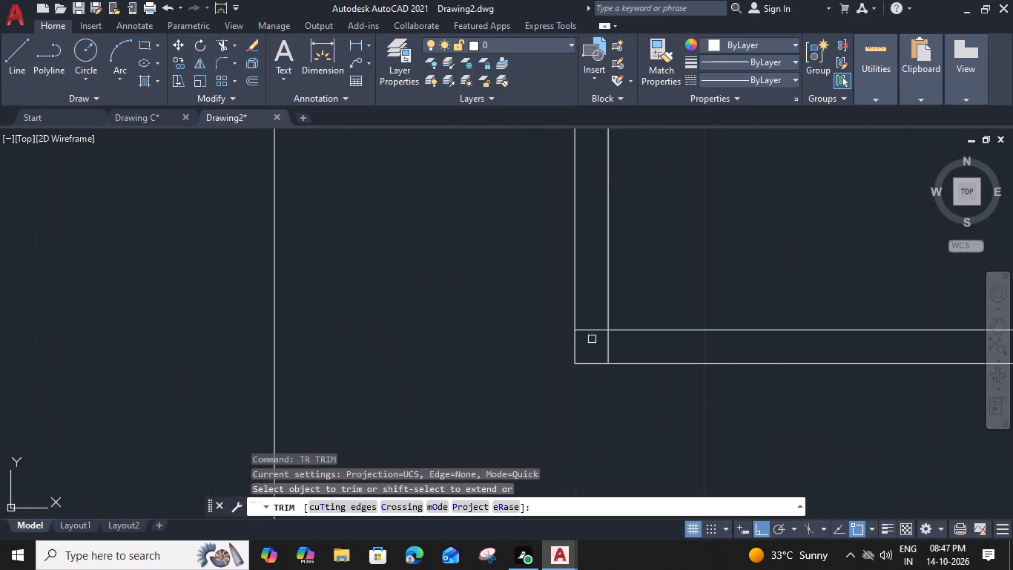
{"action": "left_click", "coordinate": [585, 324]}
{"action": "left_click", "coordinate": [624, 352]}
{"action": "scroll", "coordinate": [624, 352], "scroll_direction": "down", "scroll_amount": 2}
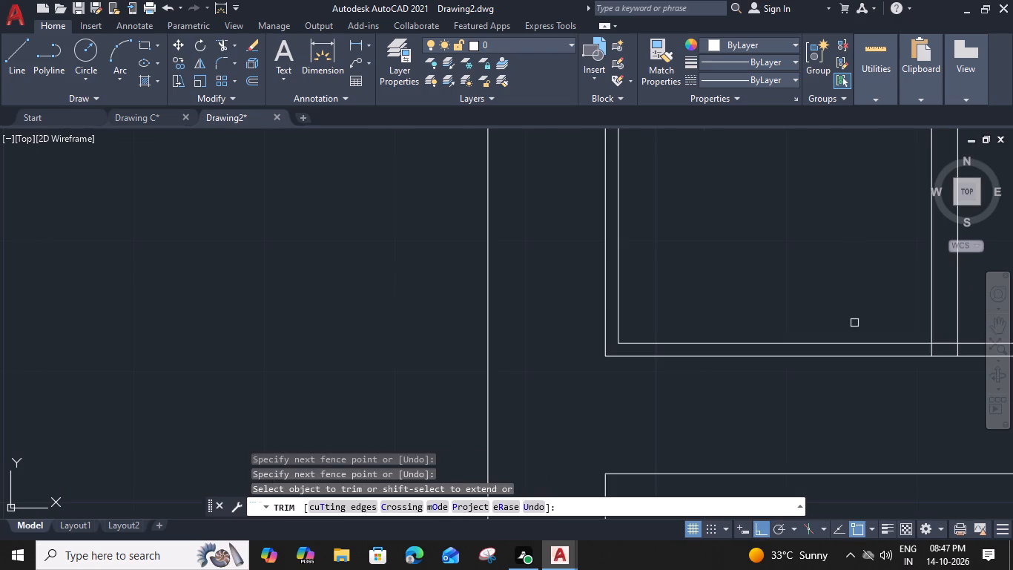
{"action": "middle_click_drag", "start_coordinate": [847, 321], "coordinate": [446, 360]}
{"action": "scroll", "coordinate": [527, 387], "scroll_direction": "up", "scroll_amount": 2}
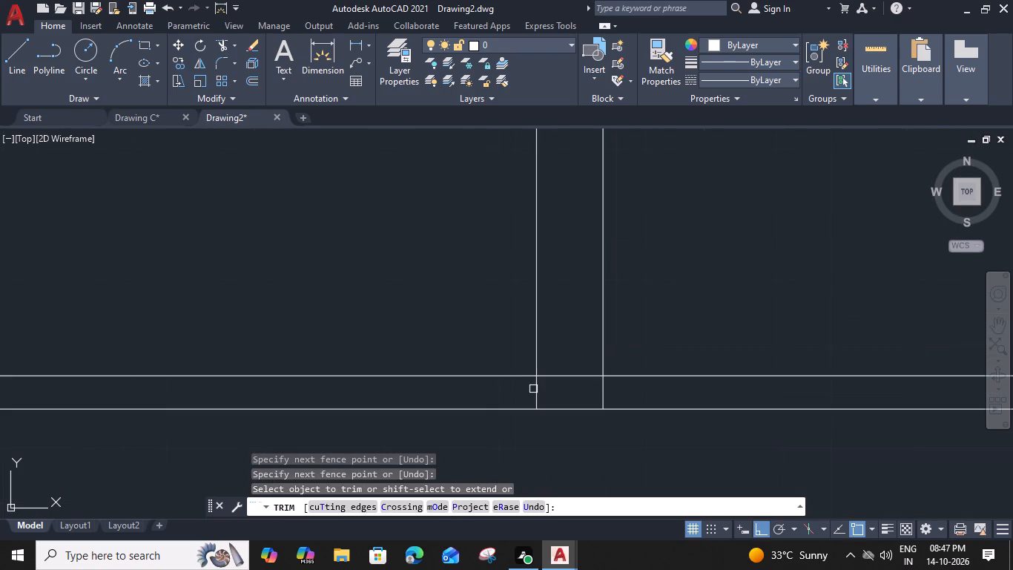
{"action": "left_click", "coordinate": [533, 390]}
{"action": "left_click", "coordinate": [605, 387]}
{"action": "scroll", "coordinate": [650, 367], "scroll_direction": "down", "scroll_amount": 2}
{"action": "left_click", "coordinate": [658, 368]}
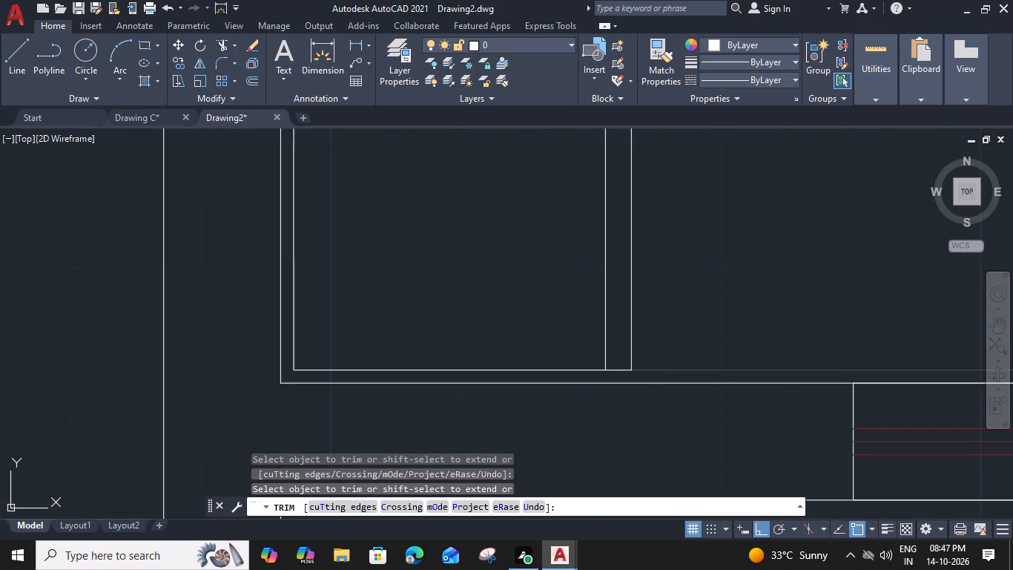
{"action": "scroll", "coordinate": [658, 365], "scroll_direction": "down", "scroll_amount": 2}
{"action": "middle_click_drag", "start_coordinate": [675, 264], "coordinate": [632, 470]}
{"action": "middle_click_drag", "start_coordinate": [631, 292], "coordinate": [610, 498]}
{"action": "middle_click_drag", "start_coordinate": [604, 267], "coordinate": [606, 309]}
{"action": "key", "text": "Escape"}
Draw a horizontal line just below the small room's top wall, from the unit's inner left line to its outer right line.
{"action": "scroll", "coordinate": [468, 220], "scroll_direction": "up", "scroll_amount": 2}
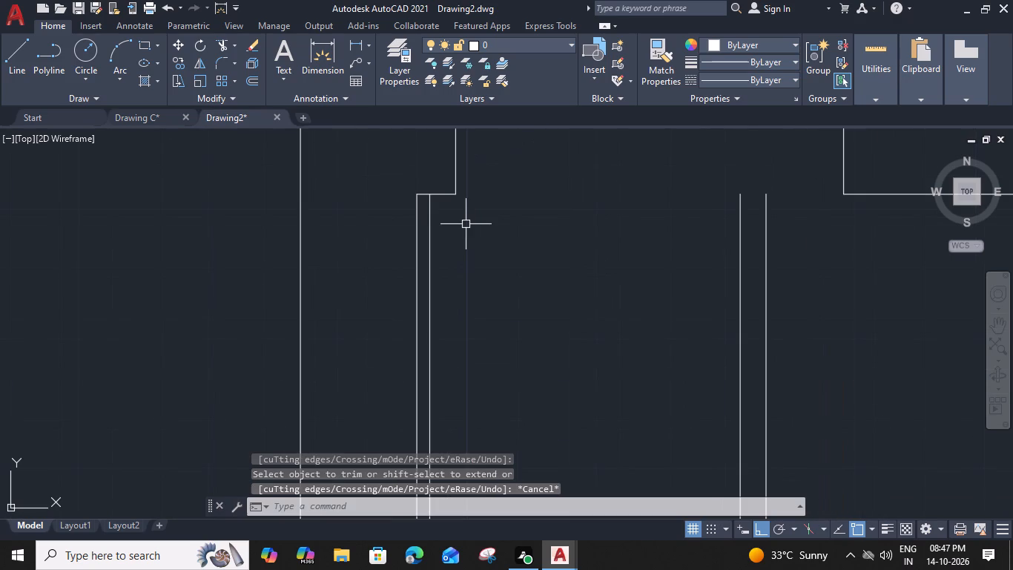
{"action": "type", "text": "L"}
{"action": "key", "text": "space"}
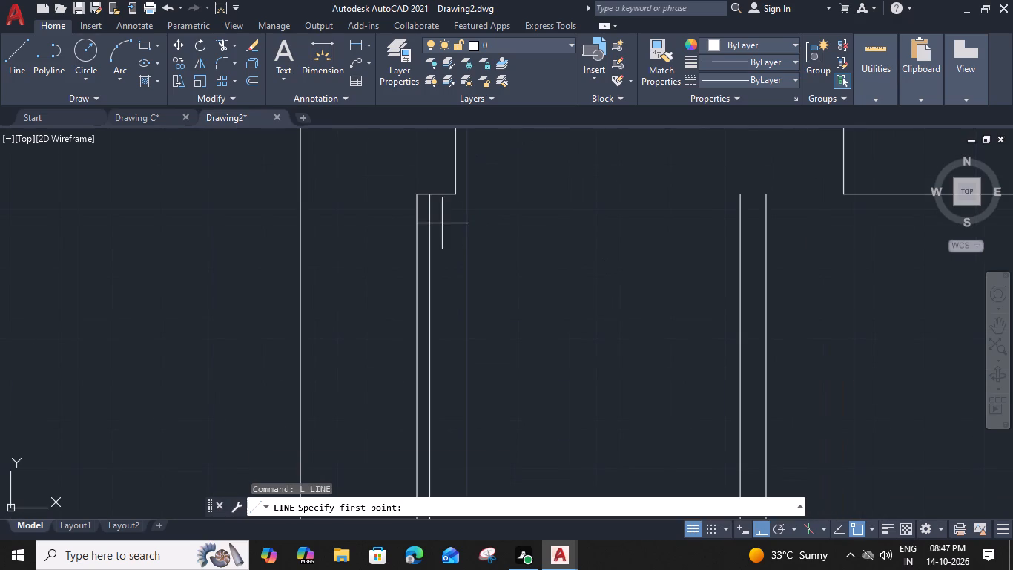
{"action": "left_click", "coordinate": [429, 214]}
{"action": "left_click", "coordinate": [768, 212]}
{"action": "key", "text": "Escape"}
Trim the ends of the unit's three vertical lines that project above its new top line.
{"action": "key", "text": "t"}
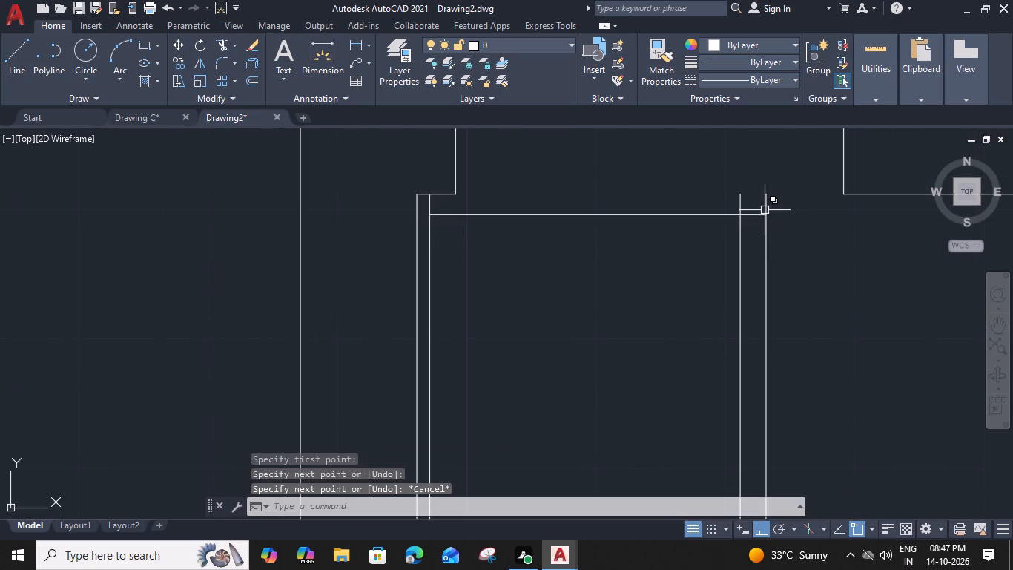
{"action": "key", "text": "r"}
{"action": "key", "text": "space"}
{"action": "left_click", "coordinate": [765, 204]}
{"action": "left_click", "coordinate": [739, 205]}
{"action": "scroll", "coordinate": [372, 217], "scroll_direction": "up", "scroll_amount": 2}
{"action": "left_click", "coordinate": [504, 183]}
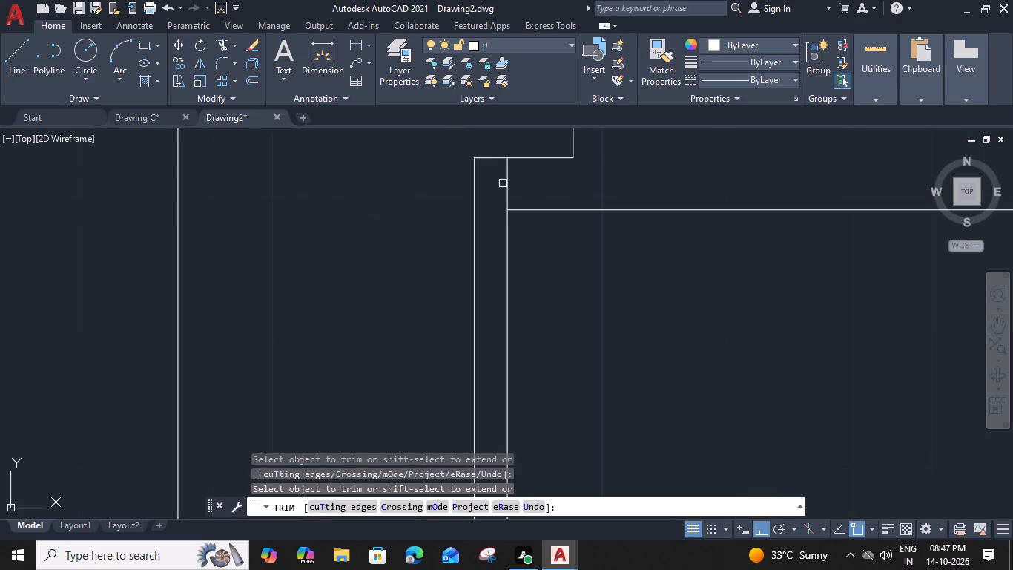
{"action": "left_click", "coordinate": [541, 180]}
{"action": "key", "text": "Escape"}
Delete the jamb line at the right end of the opening in the small room's top wall.
{"action": "scroll", "coordinate": [544, 175], "scroll_direction": "down", "scroll_amount": 3}
{"action": "middle_click_drag", "start_coordinate": [627, 156], "coordinate": [474, 292]}
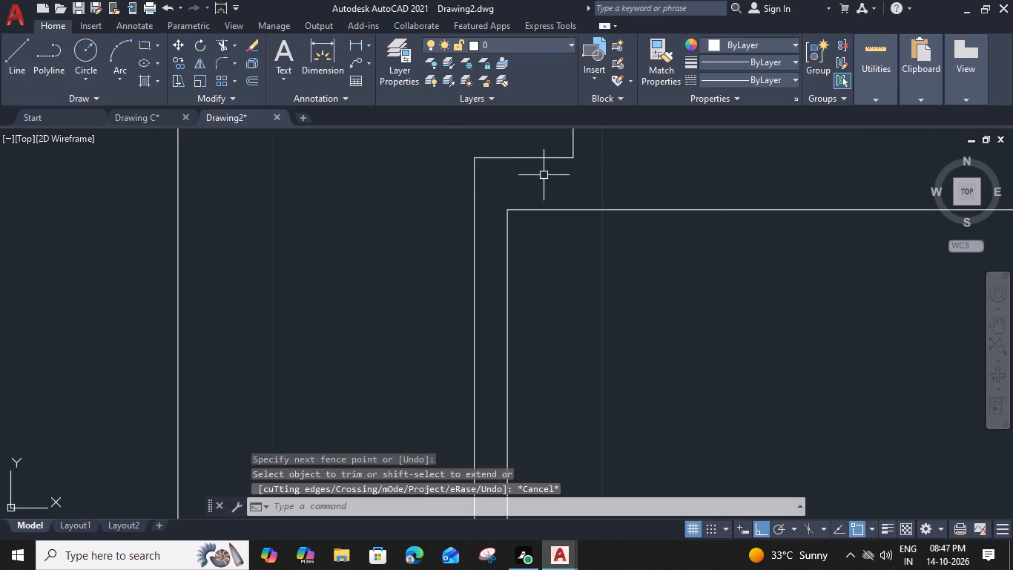
{"action": "left_click", "coordinate": [640, 273]}
{"action": "key", "text": "Delete"}
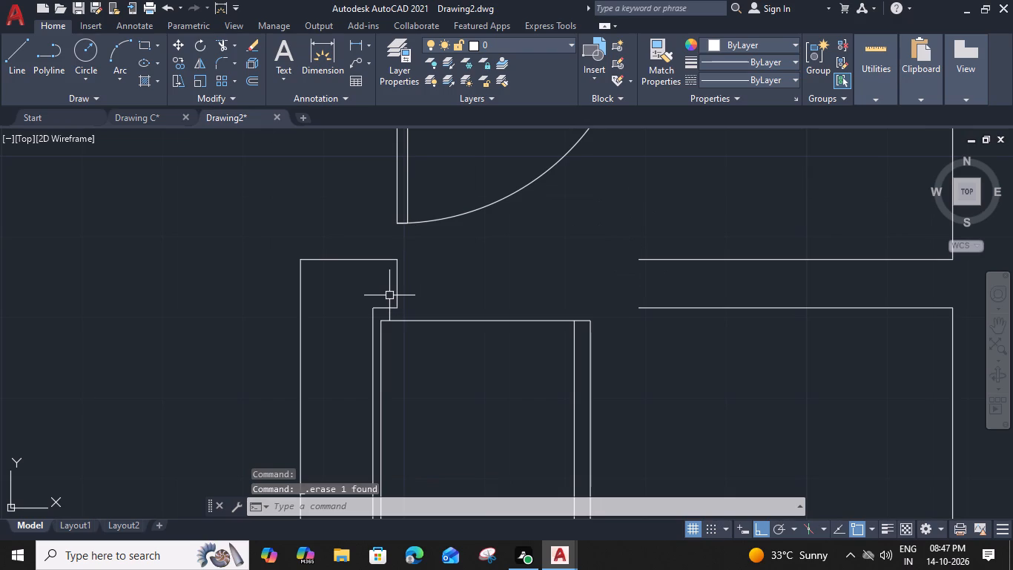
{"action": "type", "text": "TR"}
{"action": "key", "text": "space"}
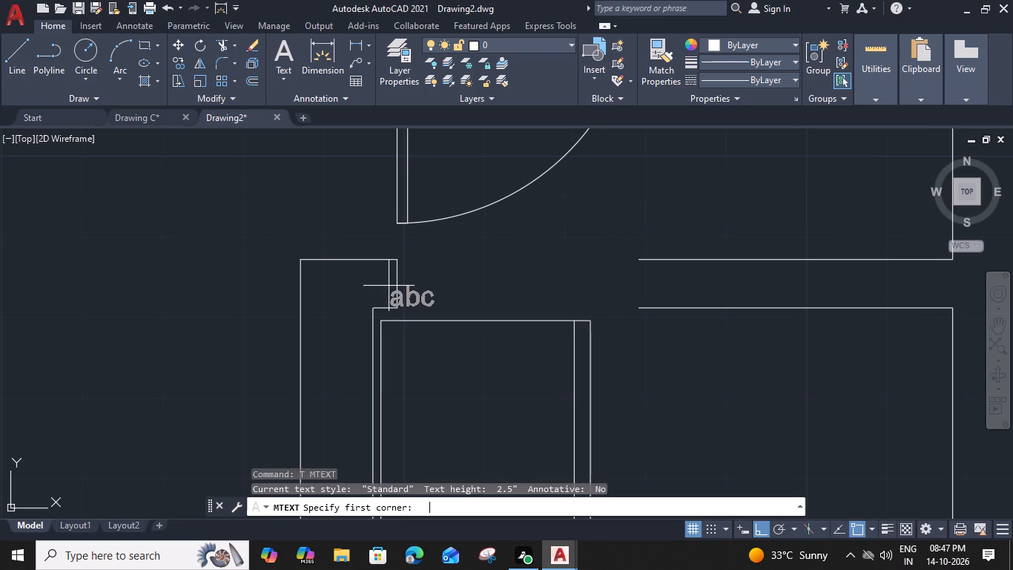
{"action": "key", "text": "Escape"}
Trim away the left jamb line and the two short wall stubs beside the opening in the small room's top wall.
{"action": "type", "text": "TR"}
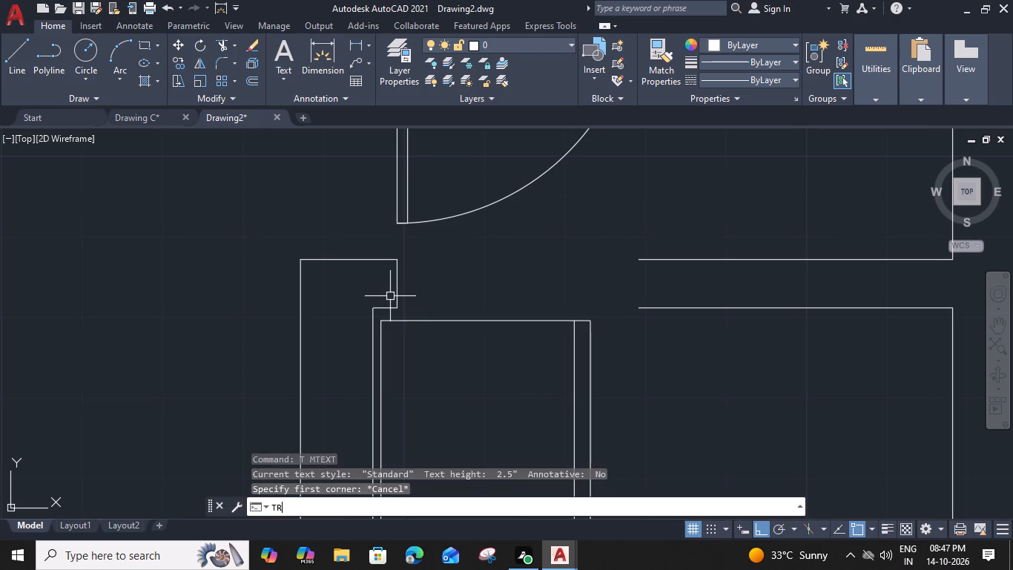
{"action": "key", "text": "space"}
{"action": "left_click", "coordinate": [396, 278]}
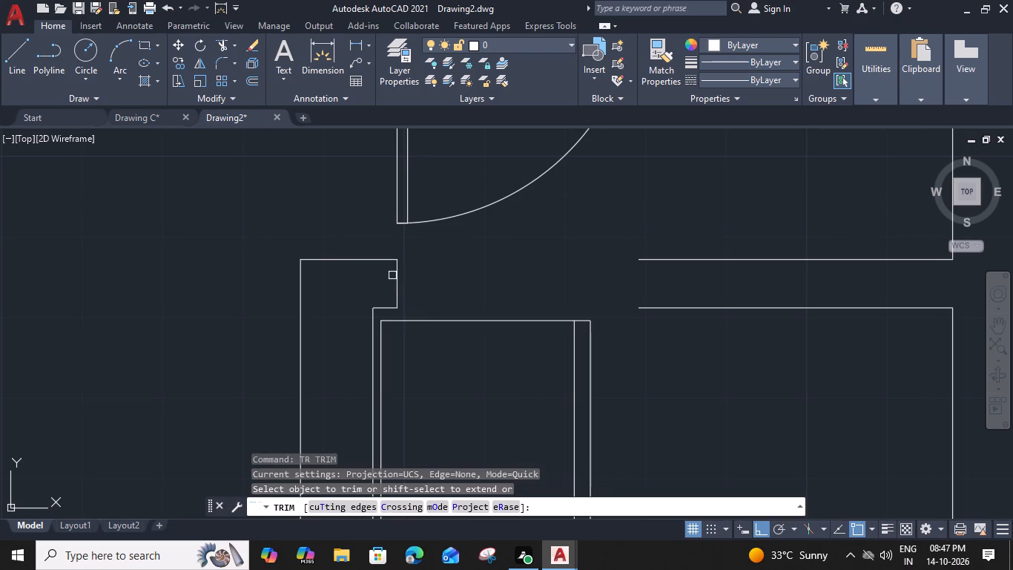
{"action": "left_click", "coordinate": [383, 262]}
{"action": "left_click", "coordinate": [389, 306]}
{"action": "key", "text": "Escape"}
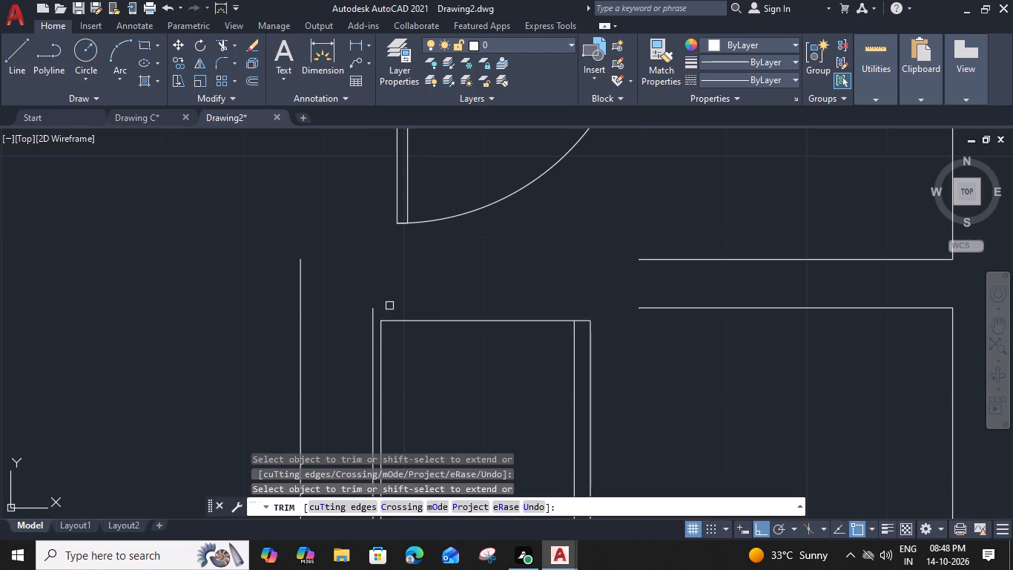
Extend both faces of the small room's top wall leftward to the left wall lines, closing the opening.
{"action": "type", "text": "EX"}
{"action": "key", "text": "space"}
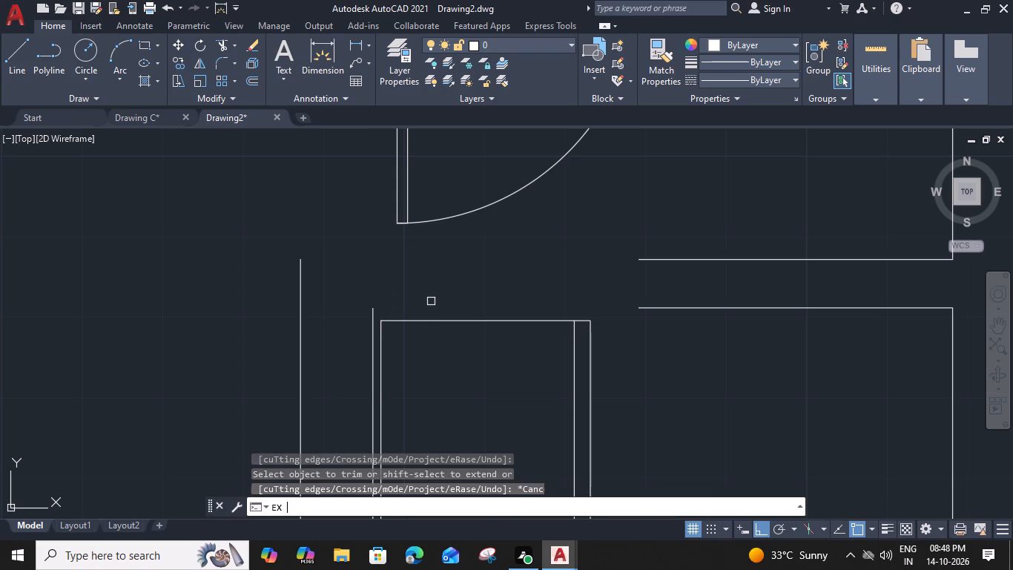
{"action": "left_click", "coordinate": [705, 307]}
{"action": "left_click", "coordinate": [682, 259]}
{"action": "key", "text": "Escape"}
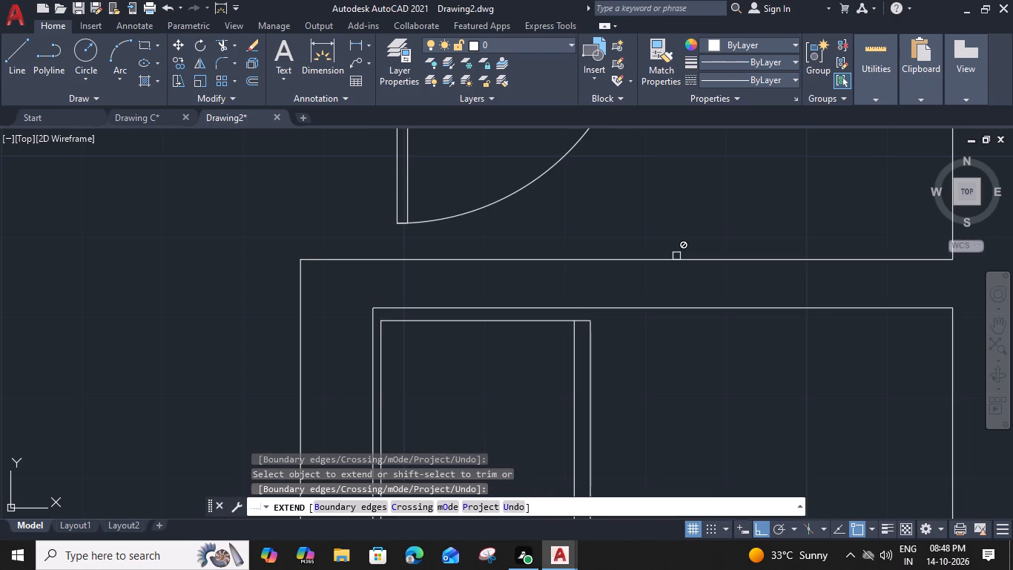
Draw a line across the right end of the small room's top wall, joining its upper and lower faces.
{"action": "middle_click_drag", "start_coordinate": [693, 292], "coordinate": [604, 295]}
{"action": "type", "text": "L"}
{"action": "key", "text": "space"}
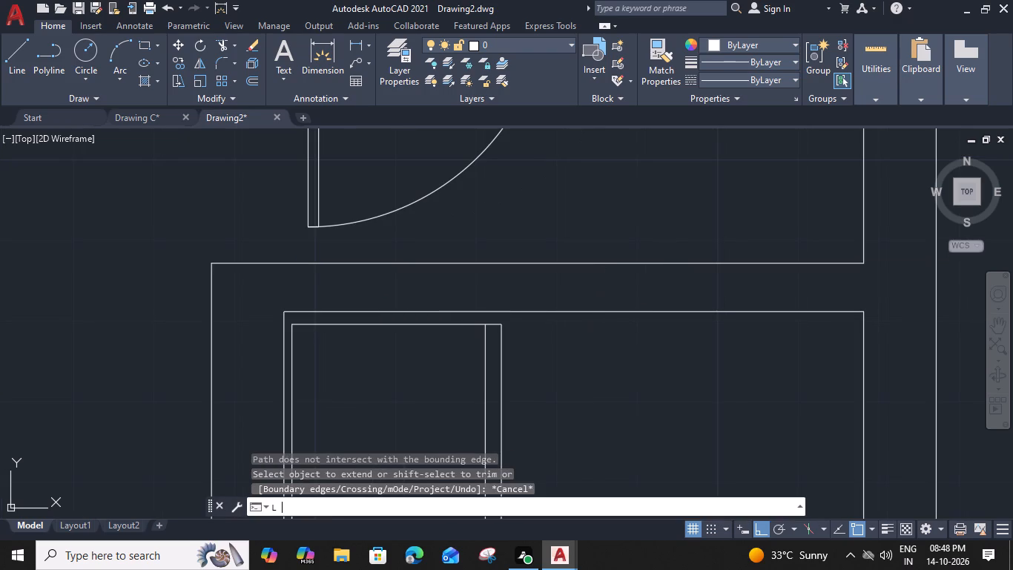
{"action": "left_click", "coordinate": [864, 261]}
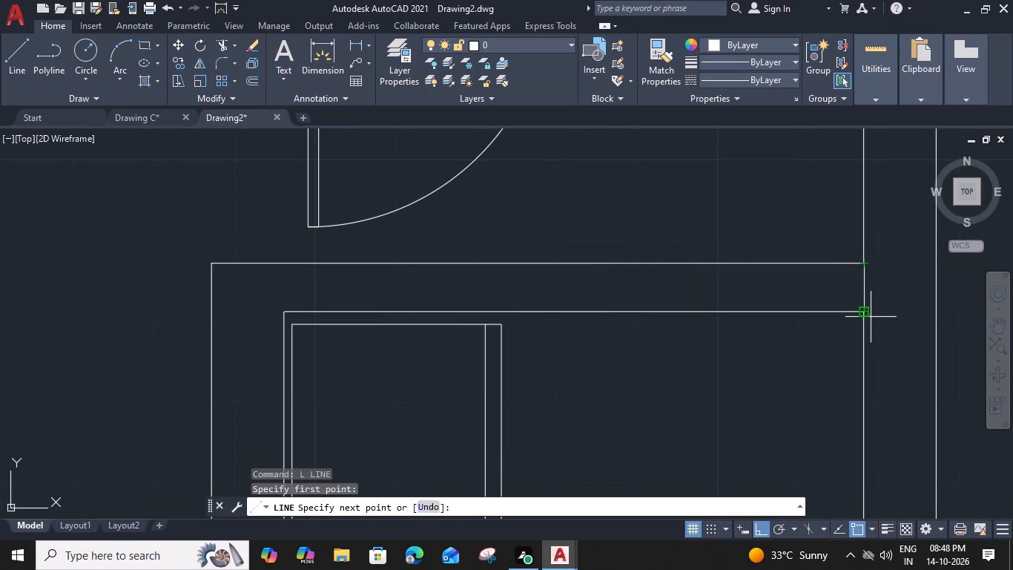
{"action": "left_click", "coordinate": [867, 314]}
{"action": "key", "text": "Escape"}
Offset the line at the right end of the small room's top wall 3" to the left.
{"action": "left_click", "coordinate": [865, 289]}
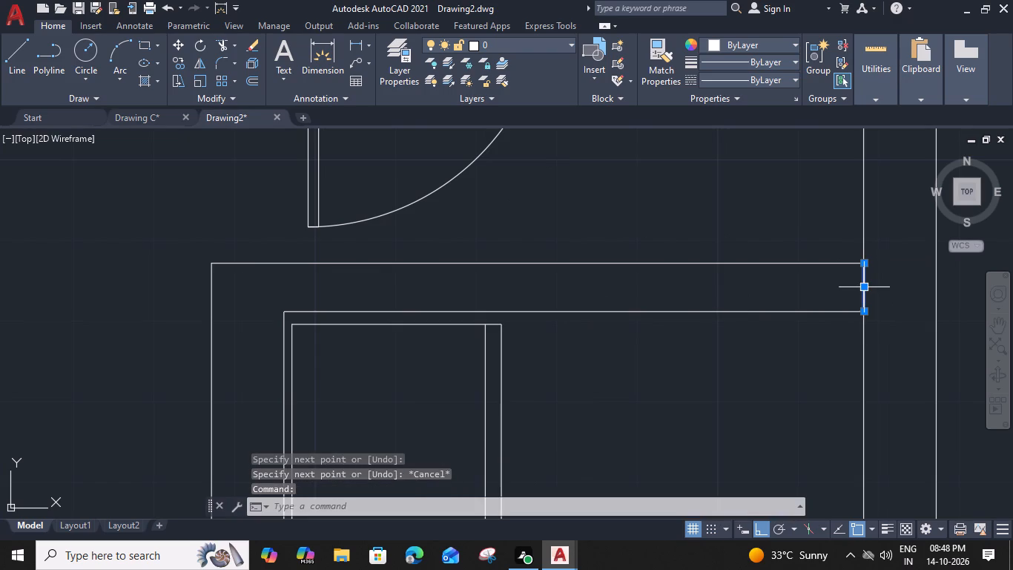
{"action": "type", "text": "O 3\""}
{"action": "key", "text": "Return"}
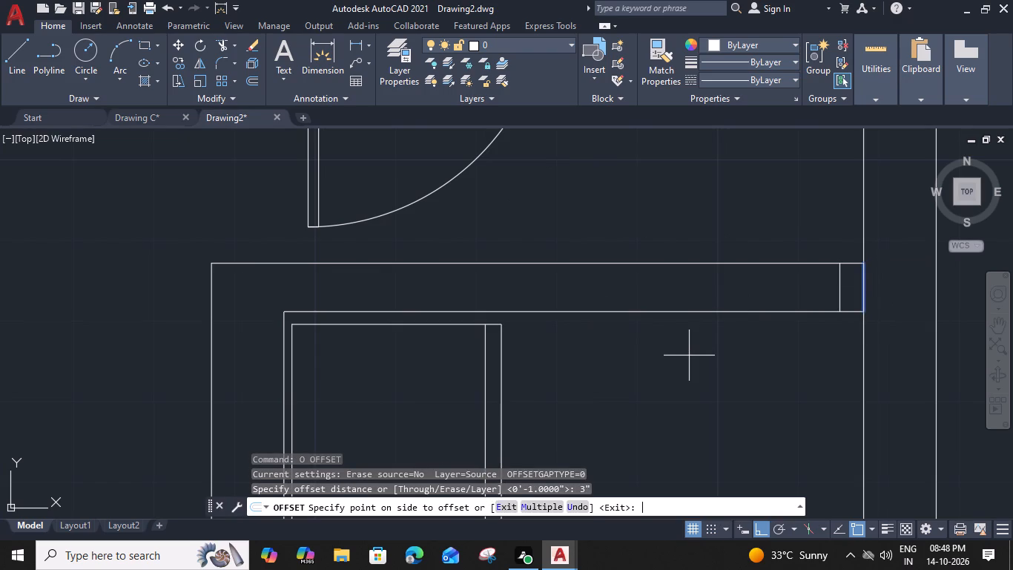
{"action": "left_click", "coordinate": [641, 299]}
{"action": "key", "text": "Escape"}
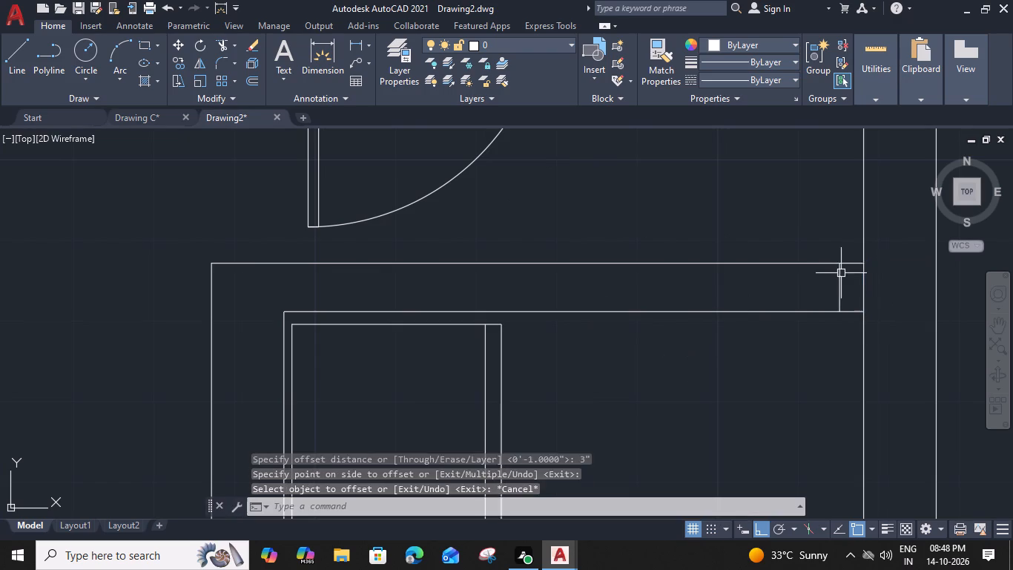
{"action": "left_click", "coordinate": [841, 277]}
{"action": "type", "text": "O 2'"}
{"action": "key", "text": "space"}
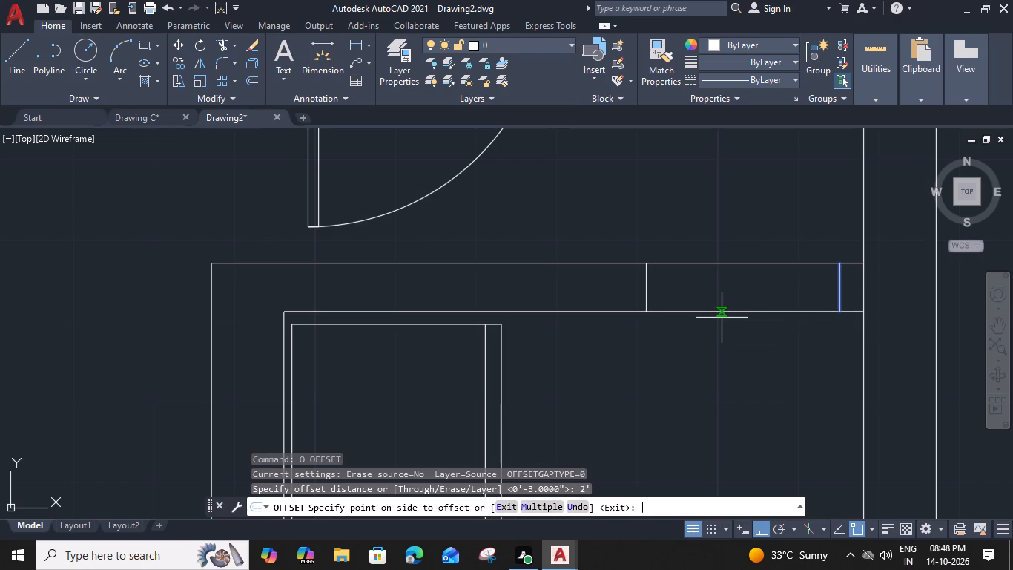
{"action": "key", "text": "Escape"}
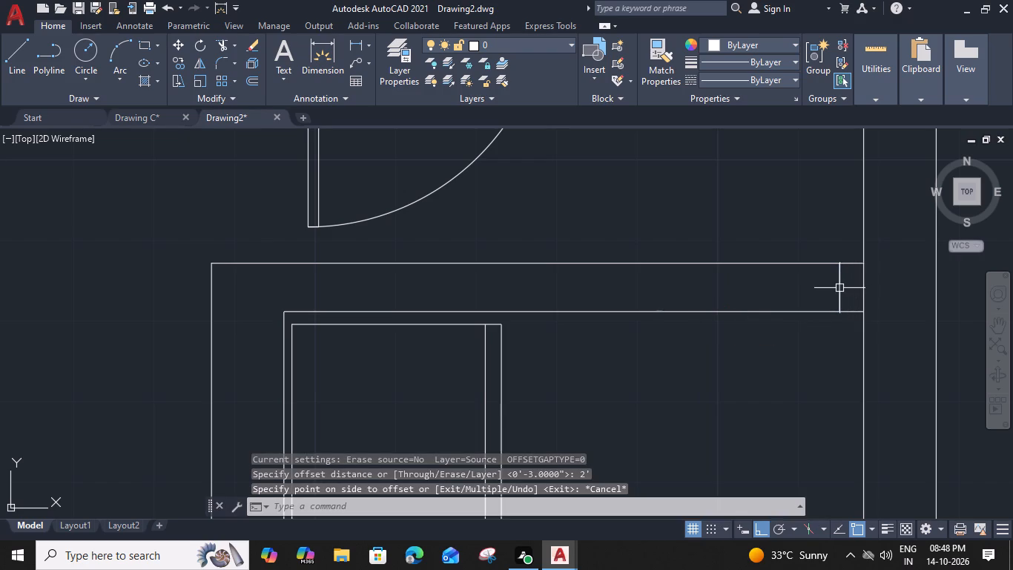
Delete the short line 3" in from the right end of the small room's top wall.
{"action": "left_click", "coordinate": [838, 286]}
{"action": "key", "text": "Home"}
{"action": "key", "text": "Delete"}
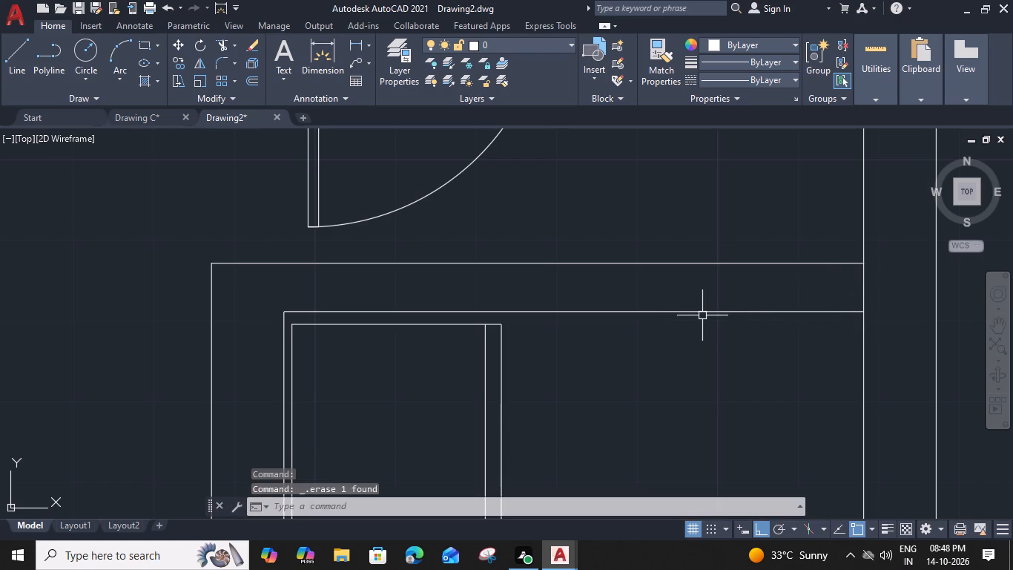
Draw a line across the thickness of the small room's top wall at the midpoint of its inner face.
{"action": "type", "text": "L"}
{"action": "key", "text": "space"}
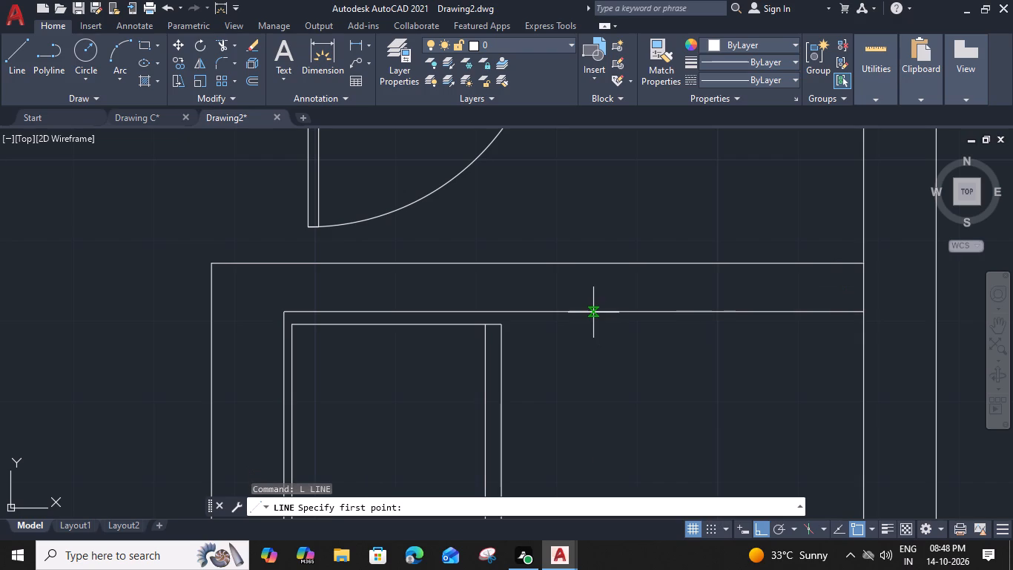
{"action": "left_click", "coordinate": [576, 312]}
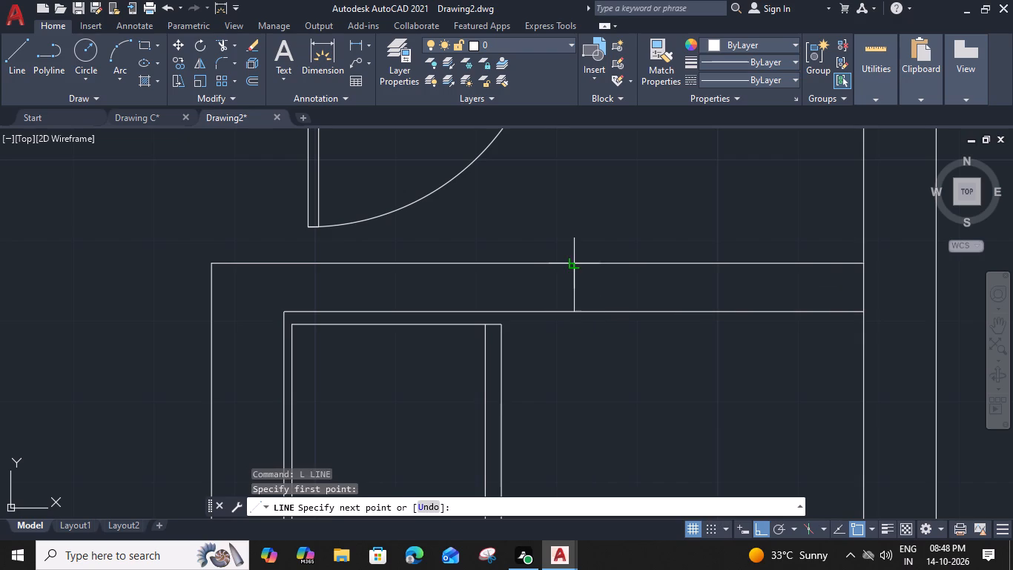
{"action": "left_click", "coordinate": [571, 261]}
{"action": "key", "text": "Escape"}
Offset the line across the middle of the small room's top wall 1'3" to the right.
{"action": "left_click", "coordinate": [576, 281]}
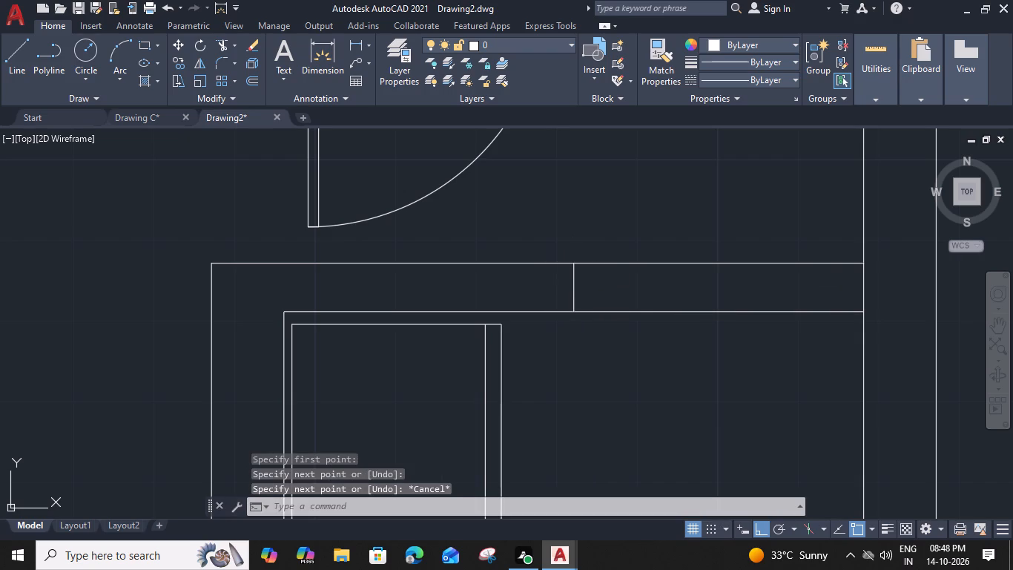
{"action": "type", "text": "O 1'"}
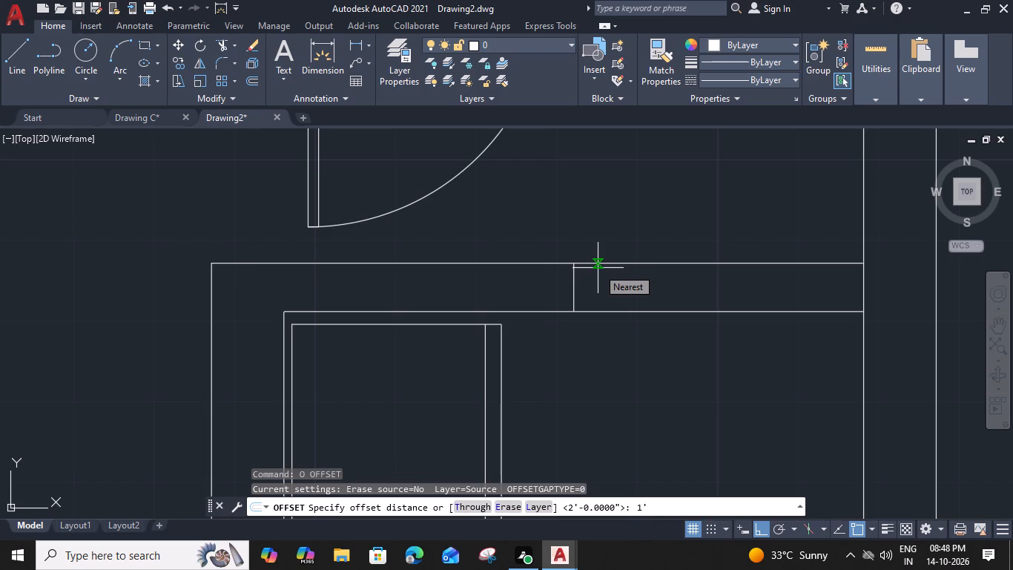
{"action": "type", "text": "3\""}
{"action": "key", "text": "Return"}
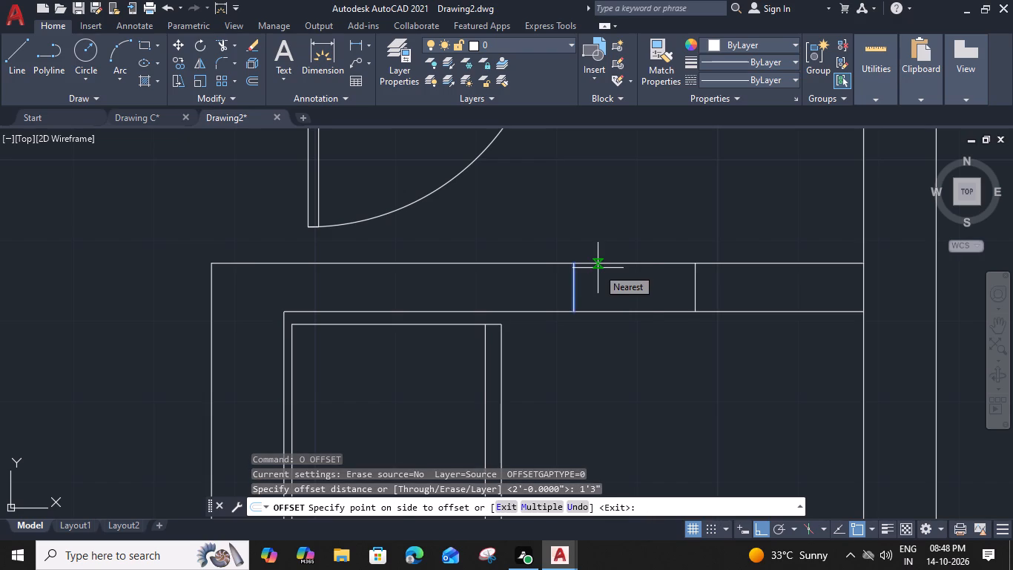
{"action": "left_click", "coordinate": [653, 286]}
{"action": "left_click_drag", "start_coordinate": [573, 290], "coordinate": [563, 291]}
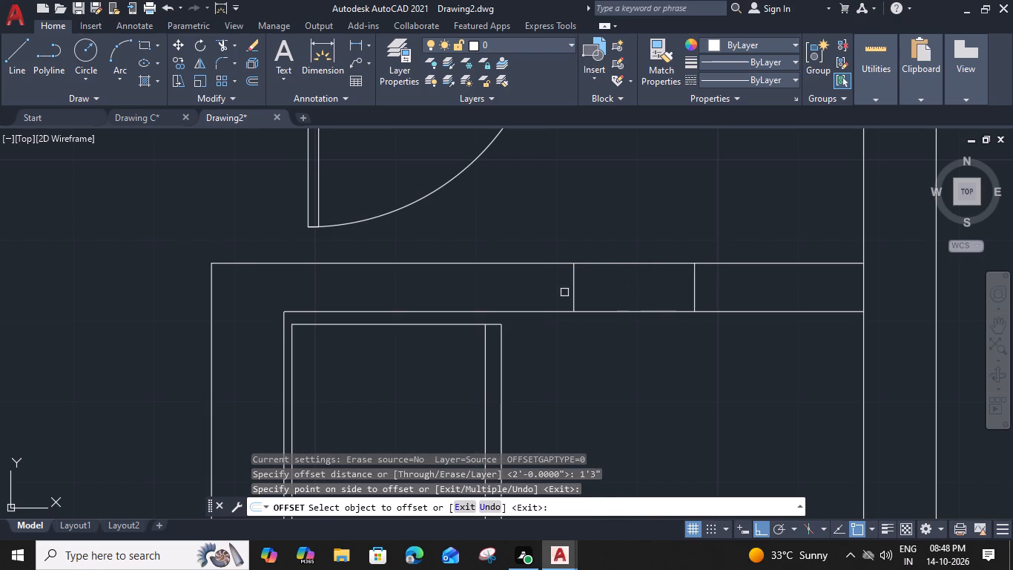
{"action": "key", "text": "Escape"}
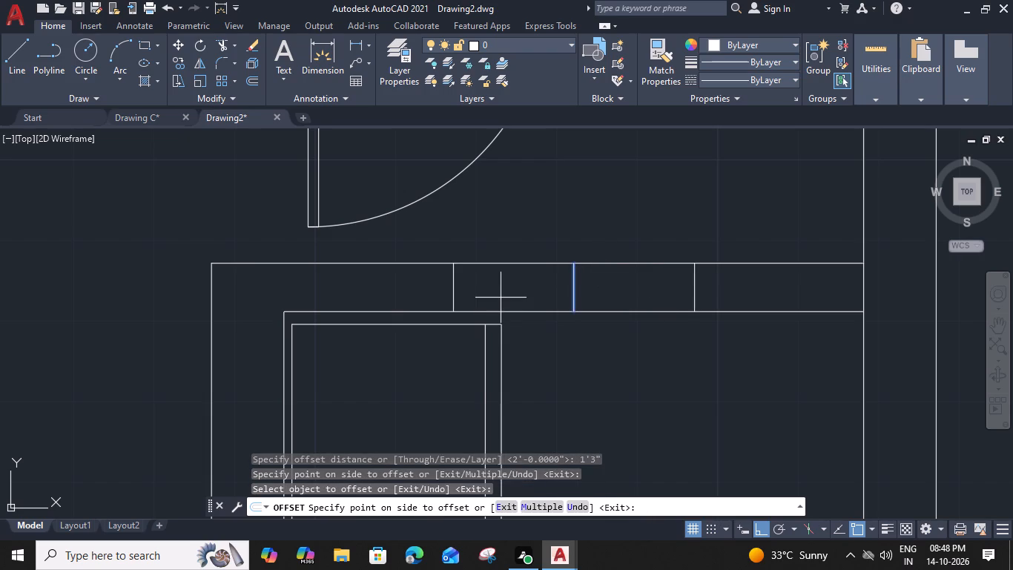
Delete the two short lines across the small room's top wall, at its middle and 1'3" to the right.
{"action": "left_click_drag", "start_coordinate": [716, 281], "coordinate": [699, 284]}
{"action": "left_click", "coordinate": [552, 295]}
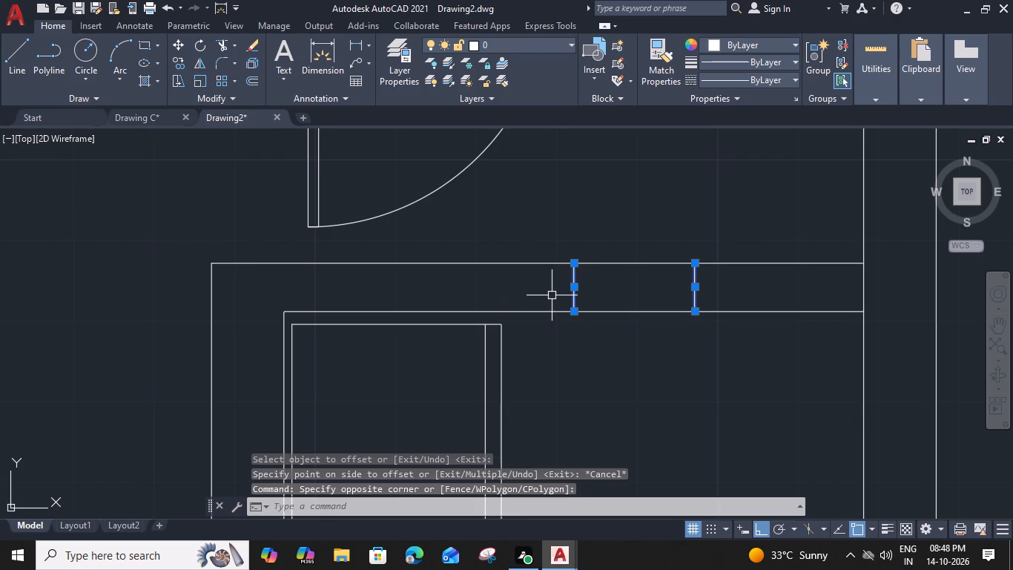
{"action": "key", "text": "Delete"}
Draw a line across the thickness of the small room's top wall, just right of the built-in unit's right edge.
{"action": "key", "text": "l"}
{"action": "key", "text": "space"}
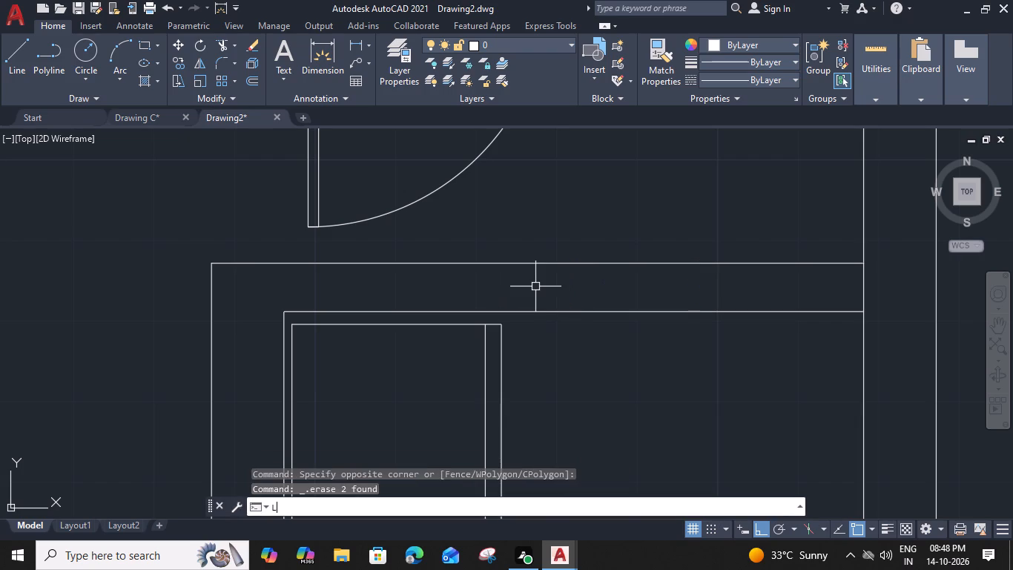
{"action": "left_click", "coordinate": [513, 311]}
{"action": "left_click", "coordinate": [514, 263]}
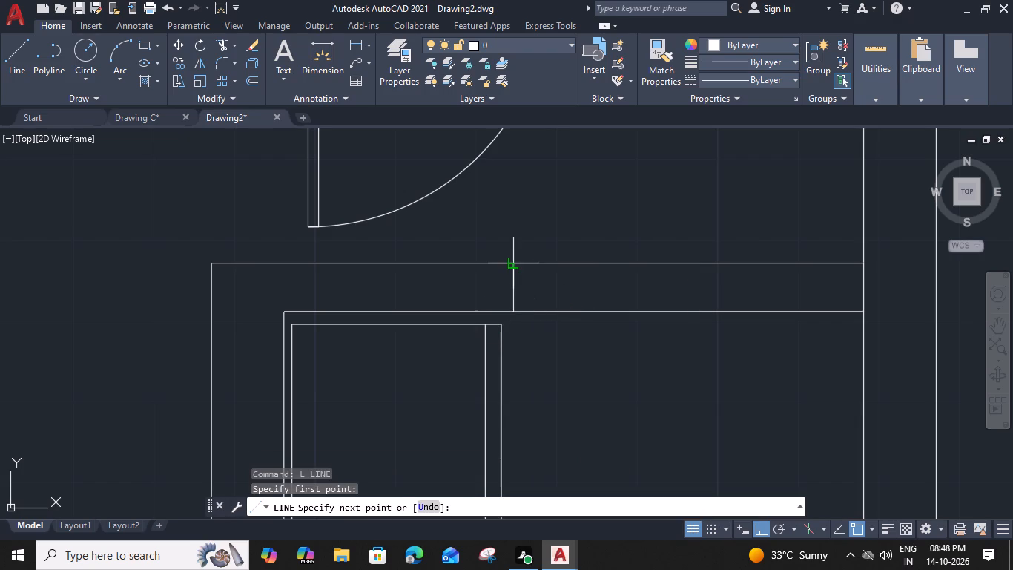
{"action": "key", "text": "Escape"}
Offset the short line across the small room's top wall 2'6" to the right.
{"action": "left_click", "coordinate": [514, 281]}
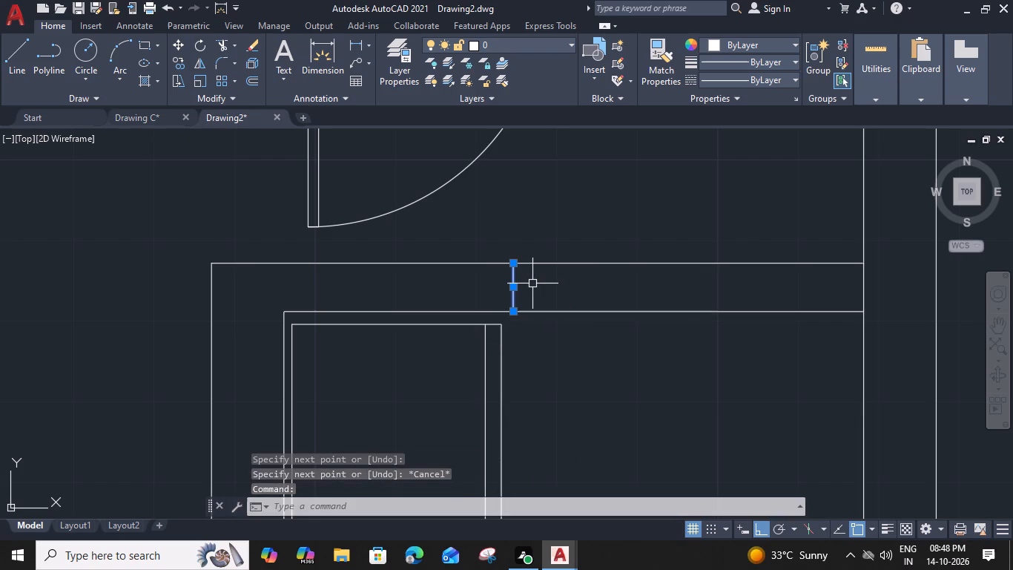
{"action": "type", "text": "O 2'"}
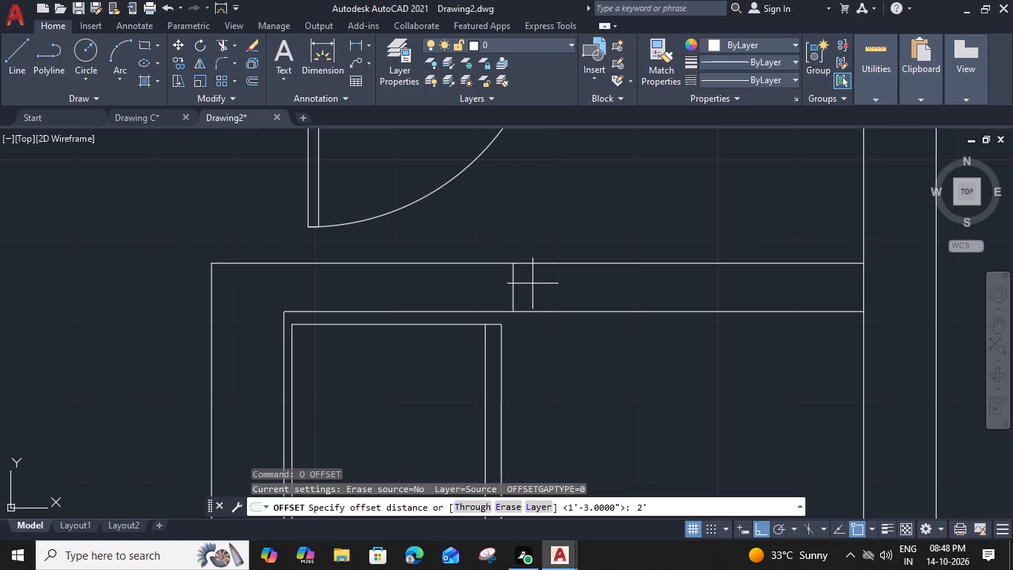
{"action": "type", "text": "6\""}
{"action": "key", "text": "Return"}
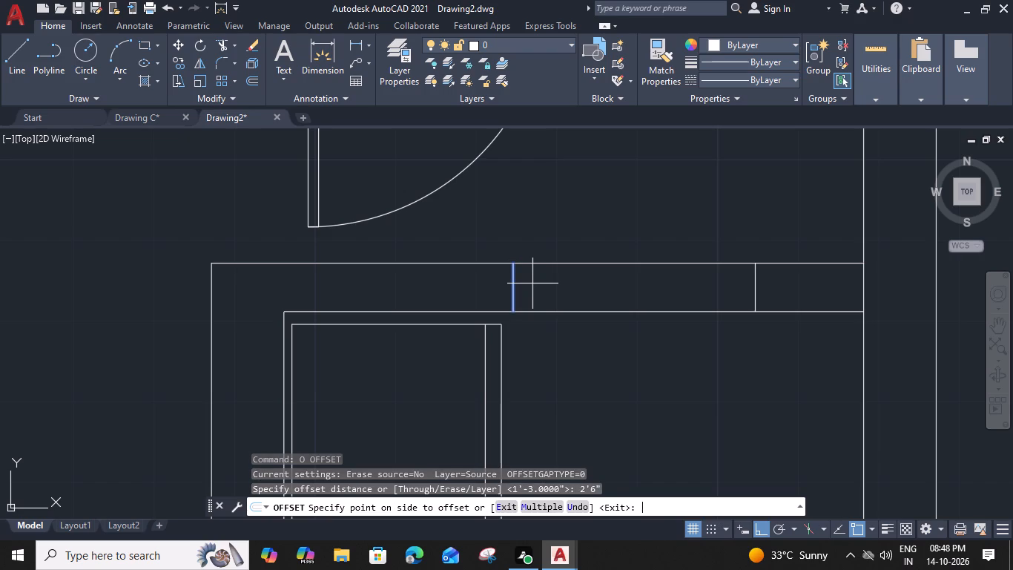
{"action": "left_click", "coordinate": [639, 298]}
{"action": "key", "text": "Escape"}
Trim the right outer wall's inner face line between the two faces of the small room's top wall.
{"action": "key", "text": "t"}
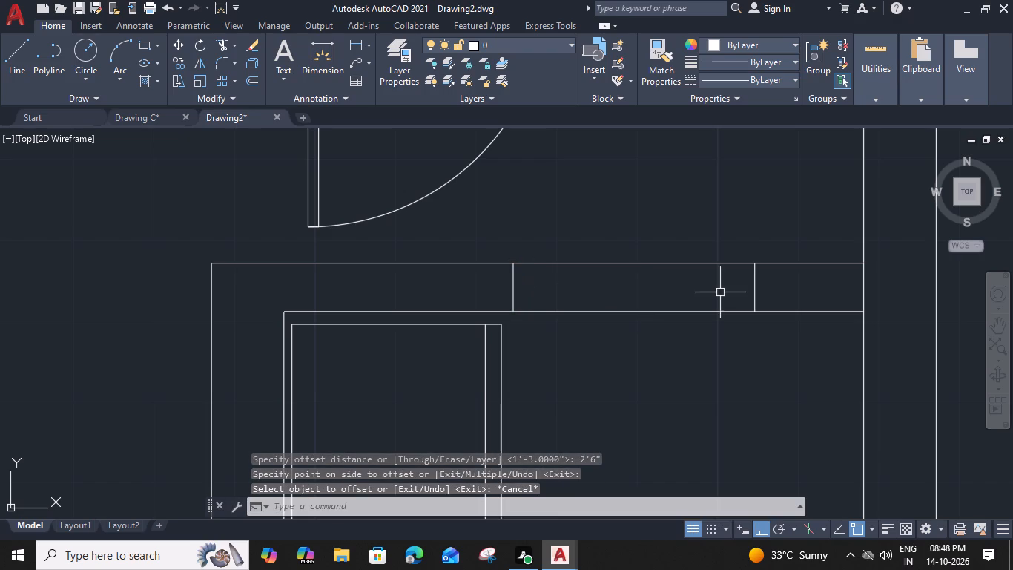
{"action": "key", "text": "r"}
{"action": "key", "text": "space"}
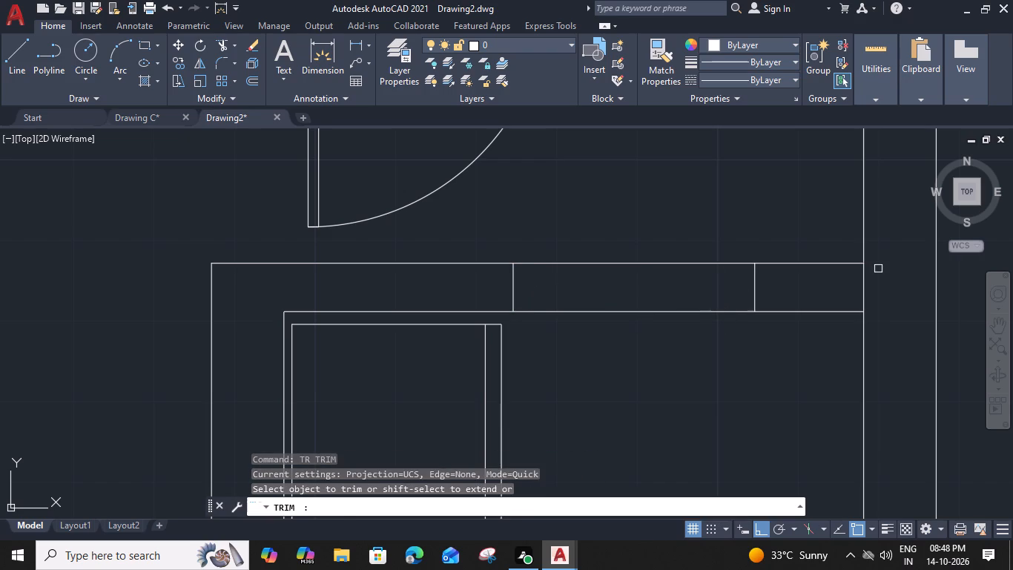
{"action": "left_click", "coordinate": [866, 284]}
{"action": "key", "text": "Escape"}
Trim both faces of the small room's top wall between the two jamb lines to open the doorway.
{"action": "scroll", "coordinate": [859, 275], "scroll_direction": "down", "scroll_amount": 3}
{"action": "middle_click_drag", "start_coordinate": [795, 314], "coordinate": [793, 308]}
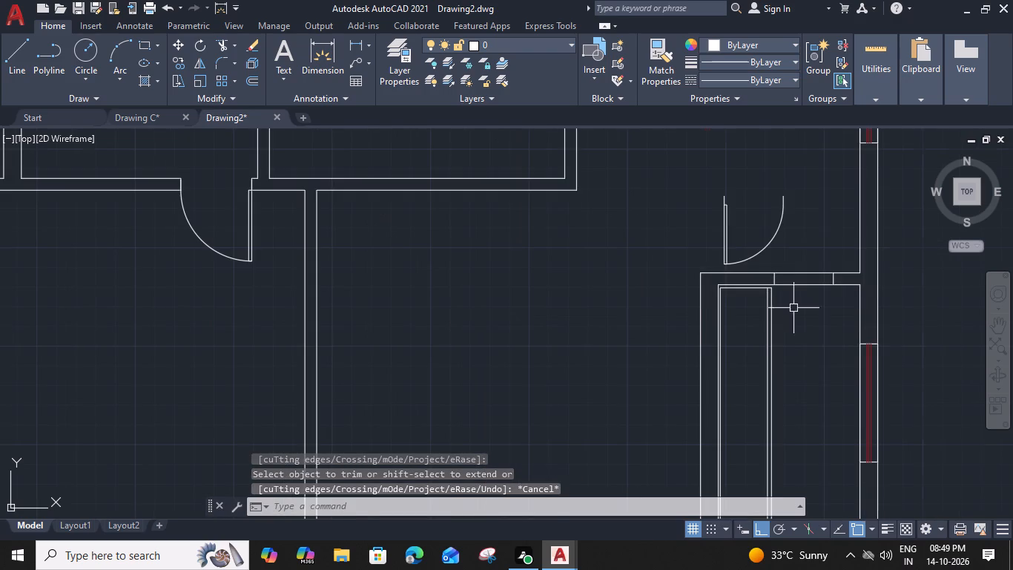
{"action": "middle_click_drag", "start_coordinate": [793, 308], "coordinate": [633, 336]}
{"action": "key", "text": "r"}
{"action": "key", "text": "Escape"}
{"action": "type", "text": "TR"}
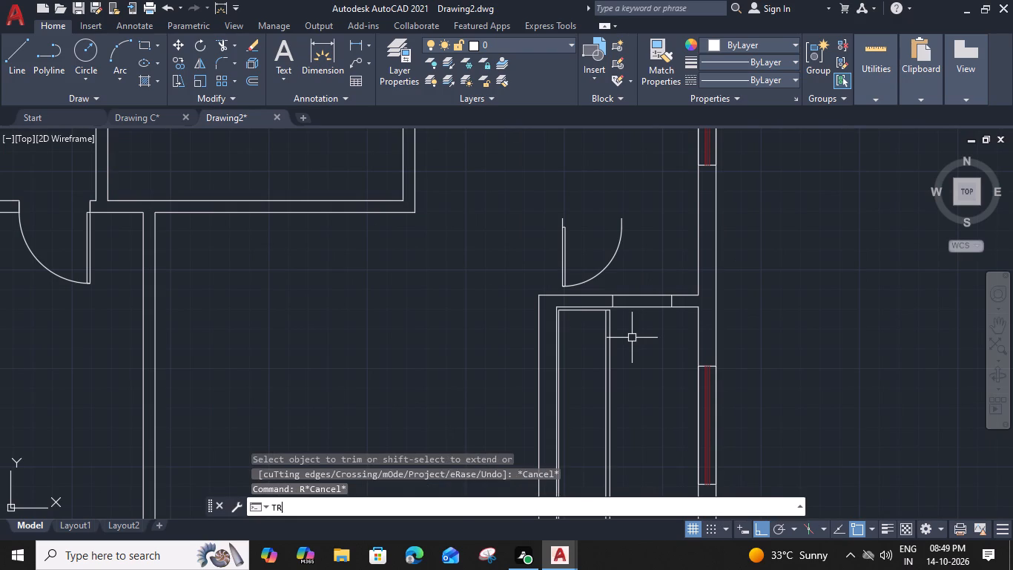
{"action": "key", "text": "space"}
{"action": "scroll", "coordinate": [639, 296], "scroll_direction": "up", "scroll_amount": 2}
{"action": "left_click", "coordinate": [649, 292]}
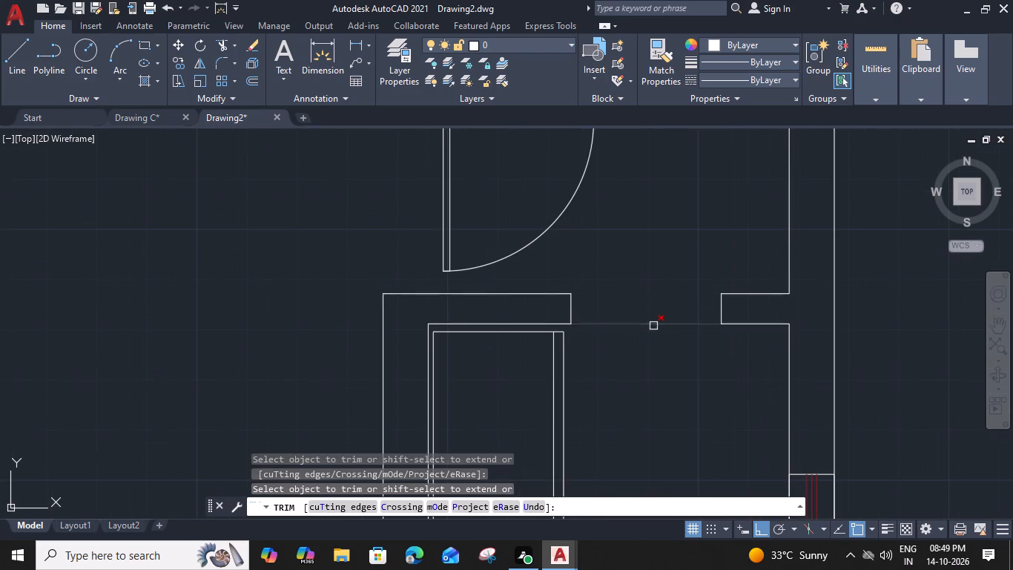
{"action": "left_click", "coordinate": [653, 328]}
{"action": "key", "text": "Escape"}
{"action": "key", "text": "t"}
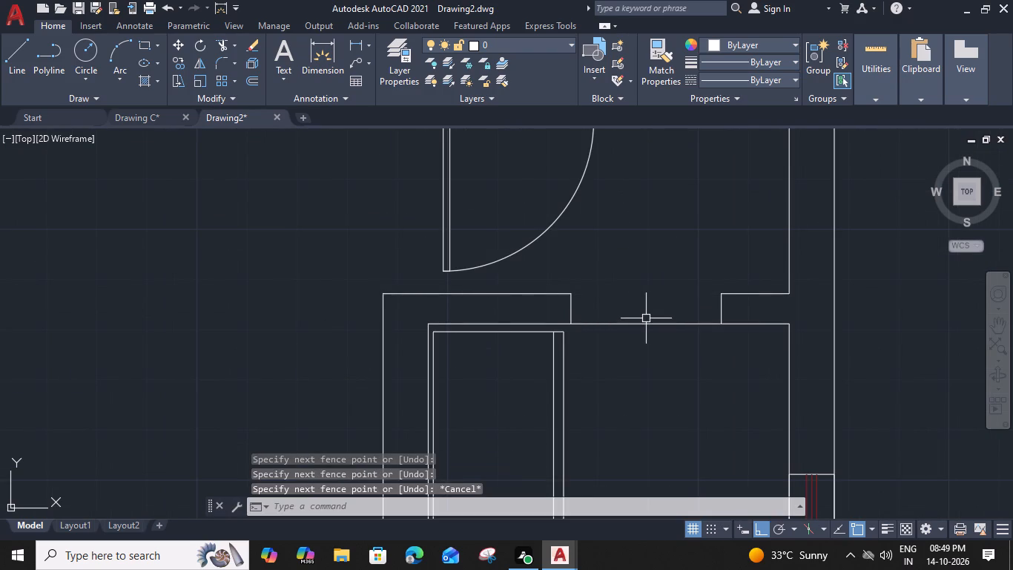
{"action": "type", "text": "R"}
{"action": "key", "text": "space"}
{"action": "left_click", "coordinate": [648, 323]}
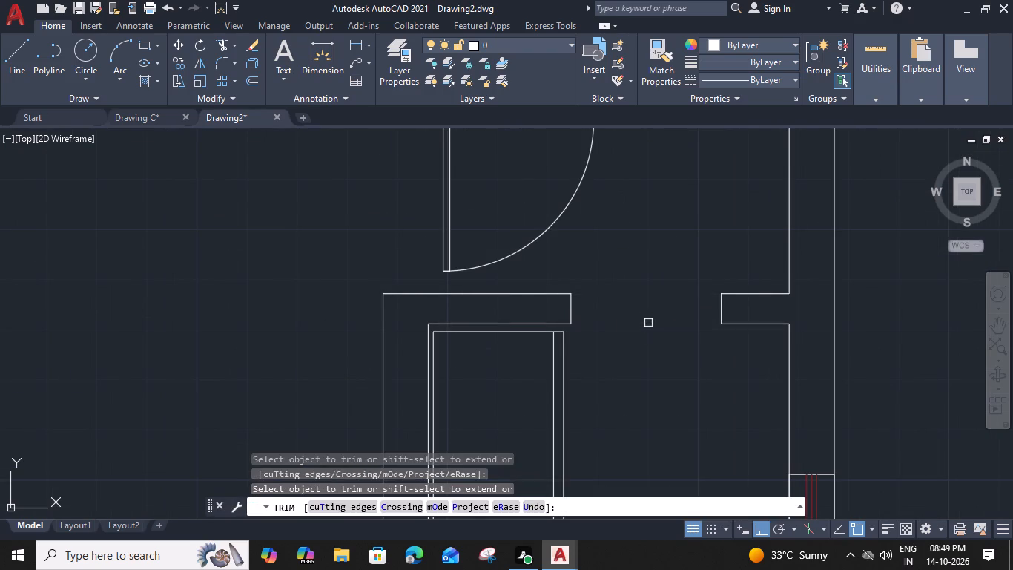
{"action": "key", "text": "Escape"}
Move the door from above the small room into the new opening, its upper left end on the left jamb's outer corner.
{"action": "middle_click_drag", "start_coordinate": [645, 311], "coordinate": [615, 400]}
{"action": "left_click", "coordinate": [524, 310]}
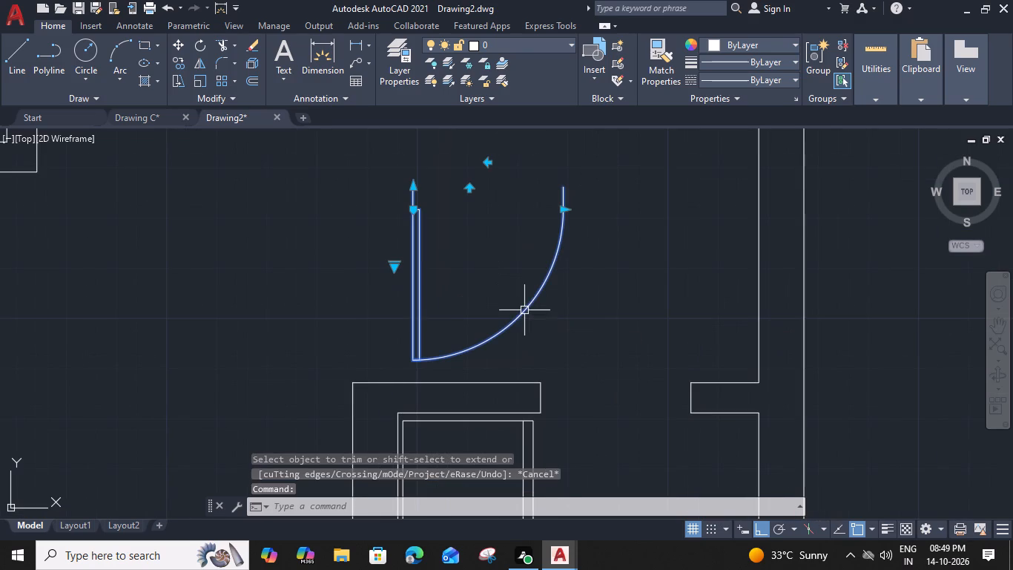
{"action": "type", "text": "NM"}
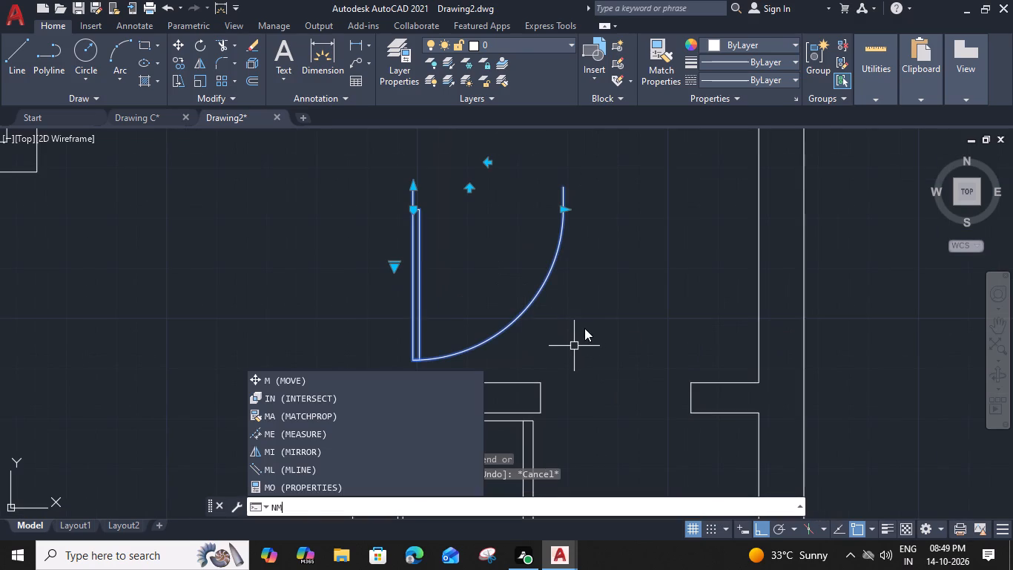
{"action": "key", "text": "BackSpace"}
{"action": "key", "text": "BackSpace"}
{"action": "type", "text": "M"}
{"action": "key", "text": "space"}
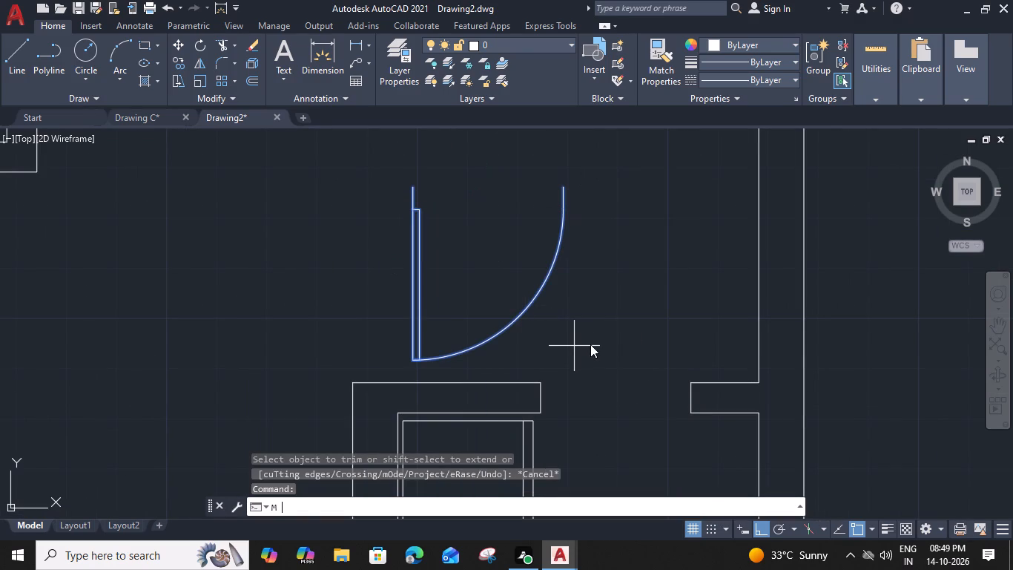
{"action": "left_click", "coordinate": [415, 185]}
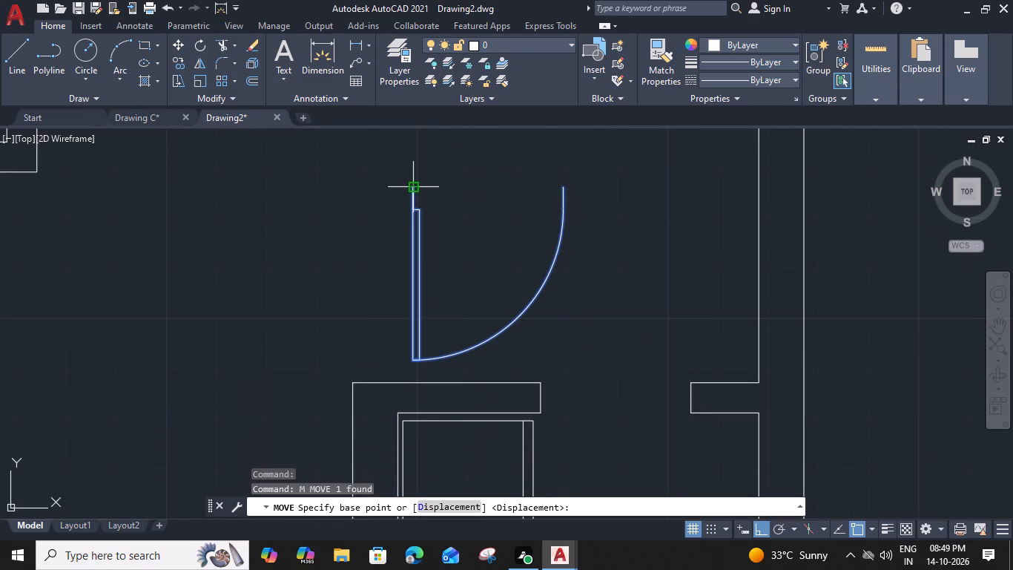
{"action": "left_click", "coordinate": [537, 381]}
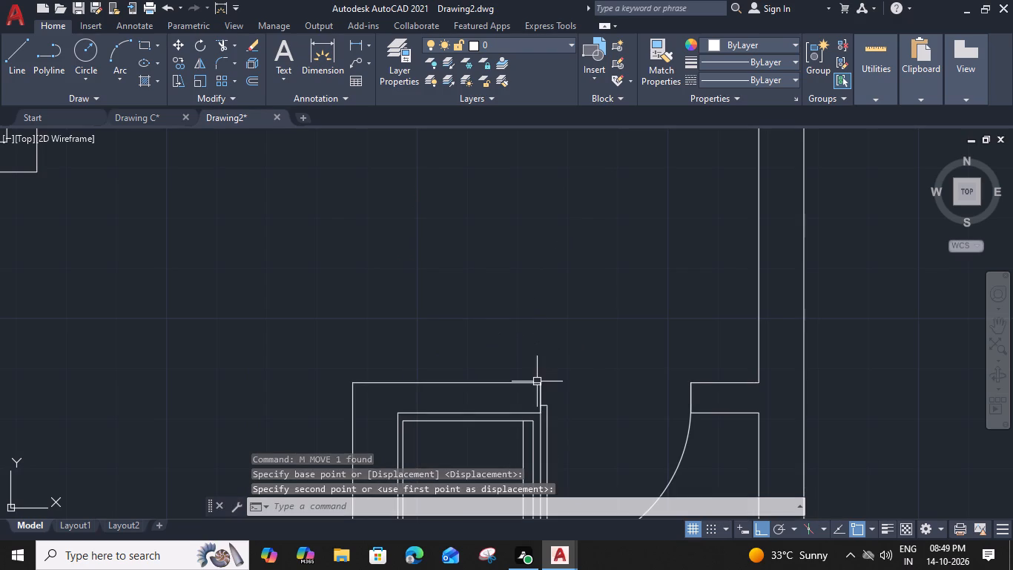
{"action": "key", "text": "Escape"}
Offset the right outer wall's inner face line above the small room 2' to the left.
{"action": "scroll", "coordinate": [532, 338], "scroll_direction": "down", "scroll_amount": 3}
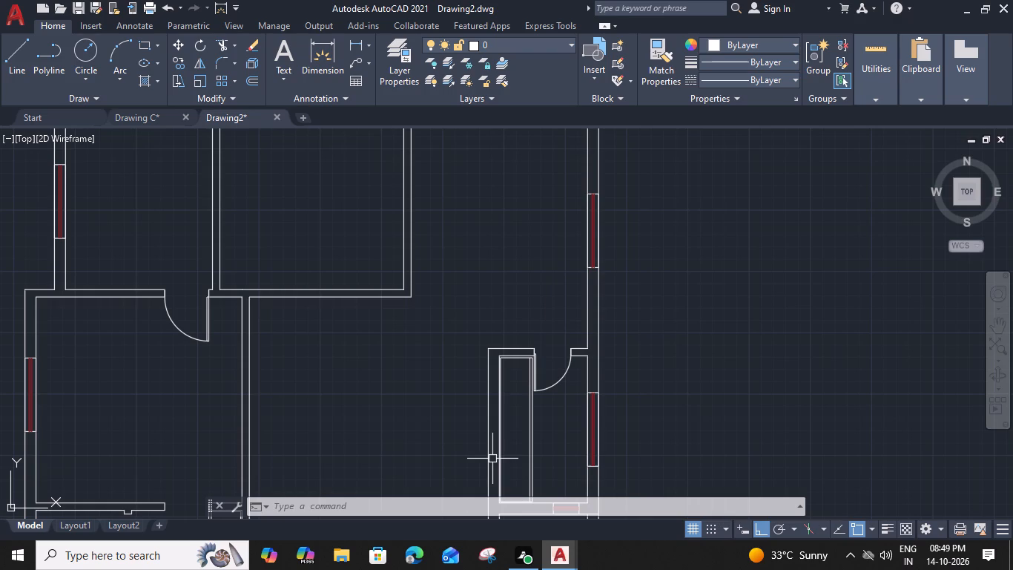
{"action": "scroll", "coordinate": [574, 317], "scroll_direction": "up", "scroll_amount": 1}
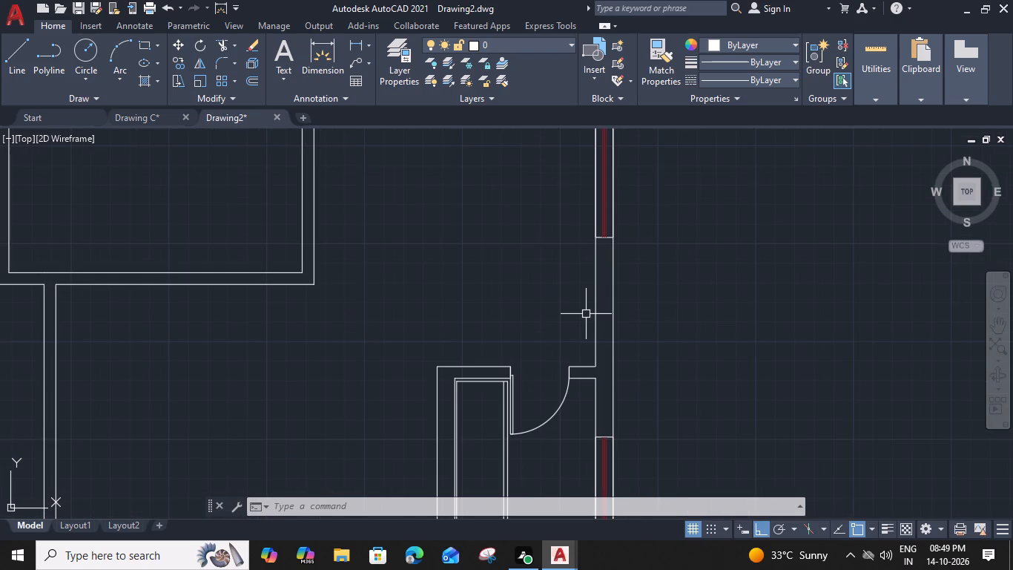
{"action": "left_click", "coordinate": [594, 312]}
{"action": "type", "text": "O"}
{"action": "key", "text": "space"}
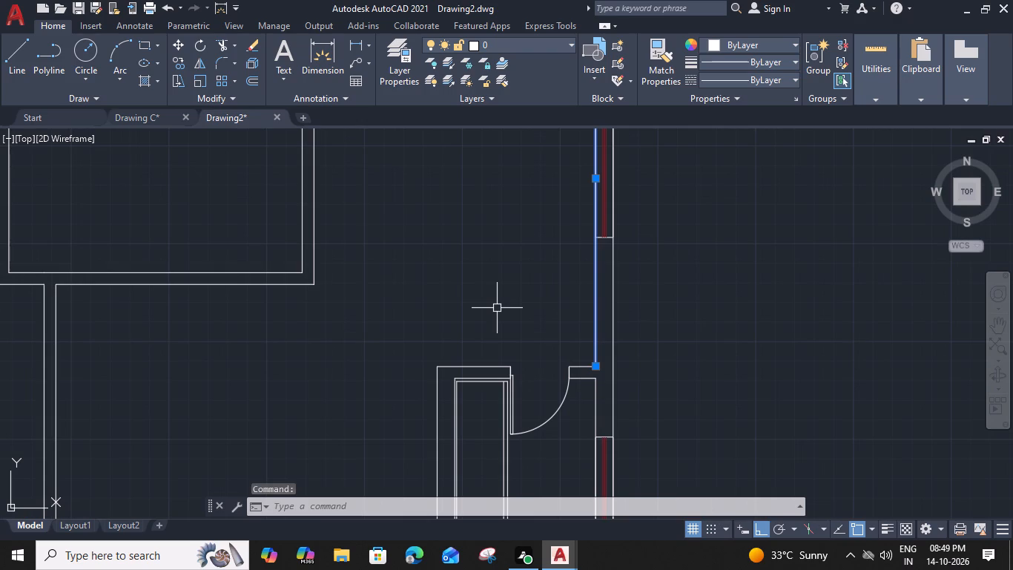
{"action": "key", "text": "2"}
{"action": "key", "text": "apostrophe"}
{"action": "key", "text": "space"}
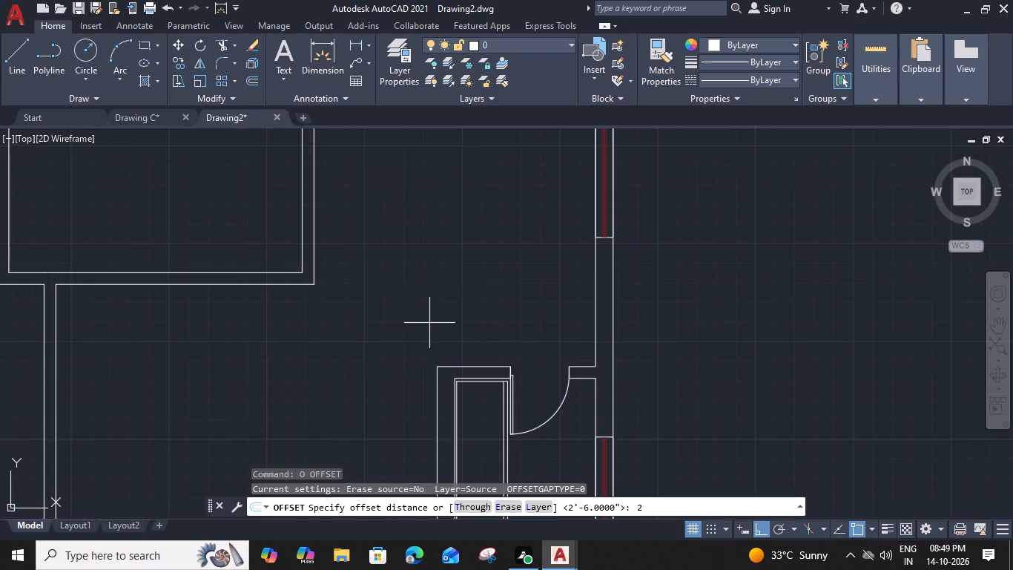
{"action": "left_click", "coordinate": [407, 321]}
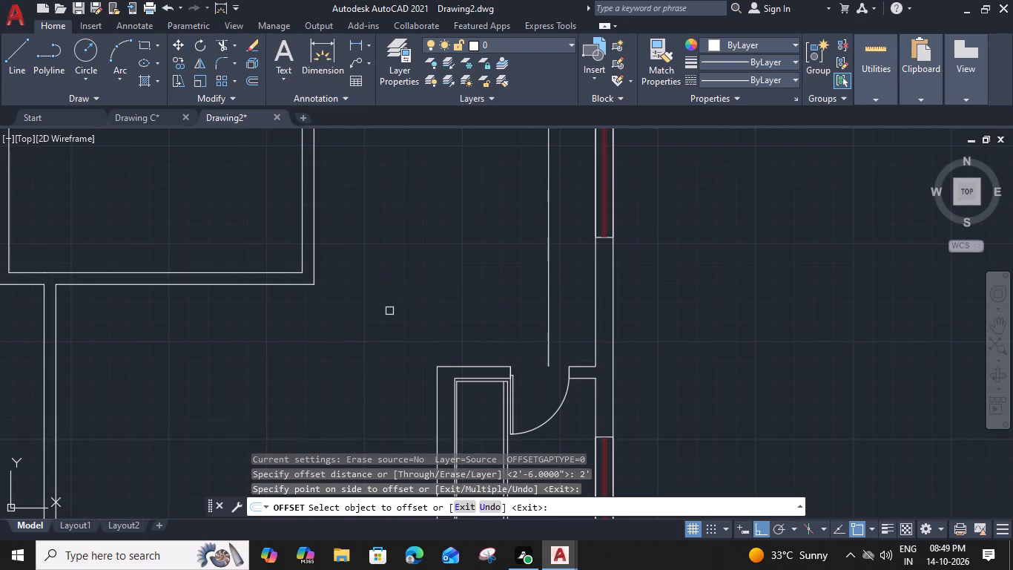
{"action": "middle_click_drag", "start_coordinate": [390, 246], "coordinate": [373, 275]}
{"action": "key", "text": "Escape"}
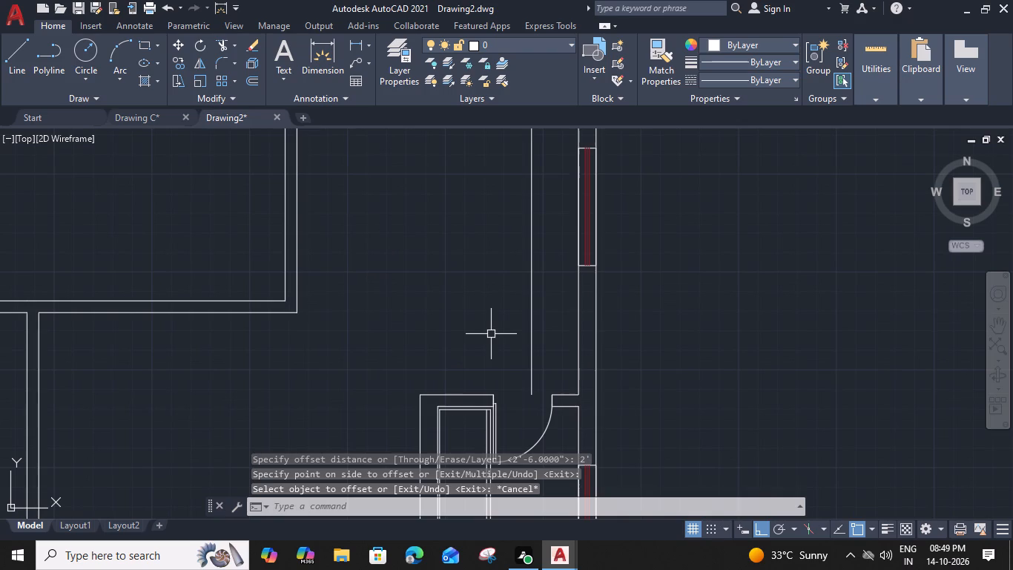
Draw a horizontal line from the 2' offset line to the right wall's inner face, slightly above the small room's door.
{"action": "key", "text": "l"}
{"action": "key", "text": "space"}
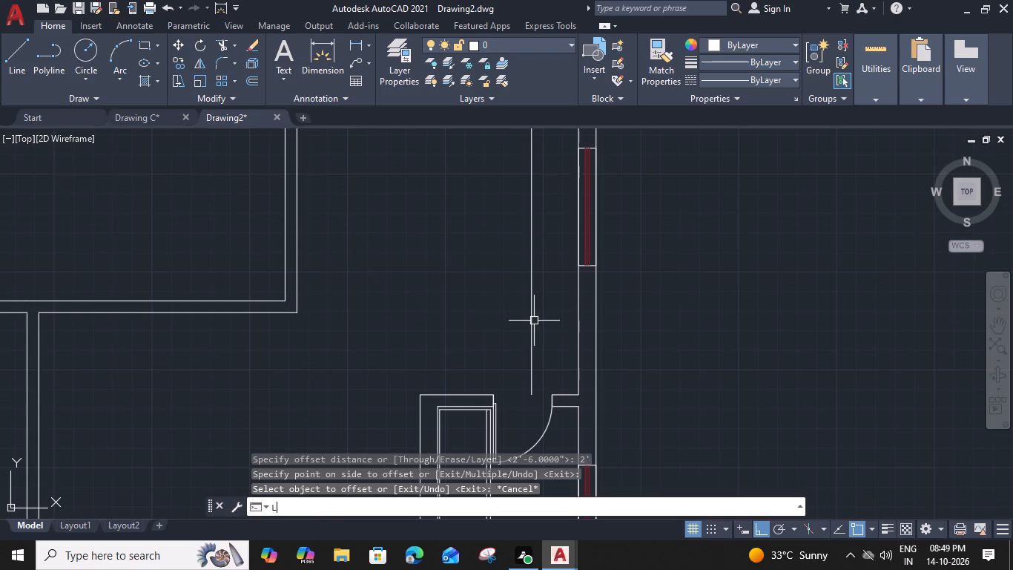
{"action": "scroll", "coordinate": [534, 370], "scroll_direction": "up", "scroll_amount": 2}
{"action": "left_click", "coordinate": [527, 309]}
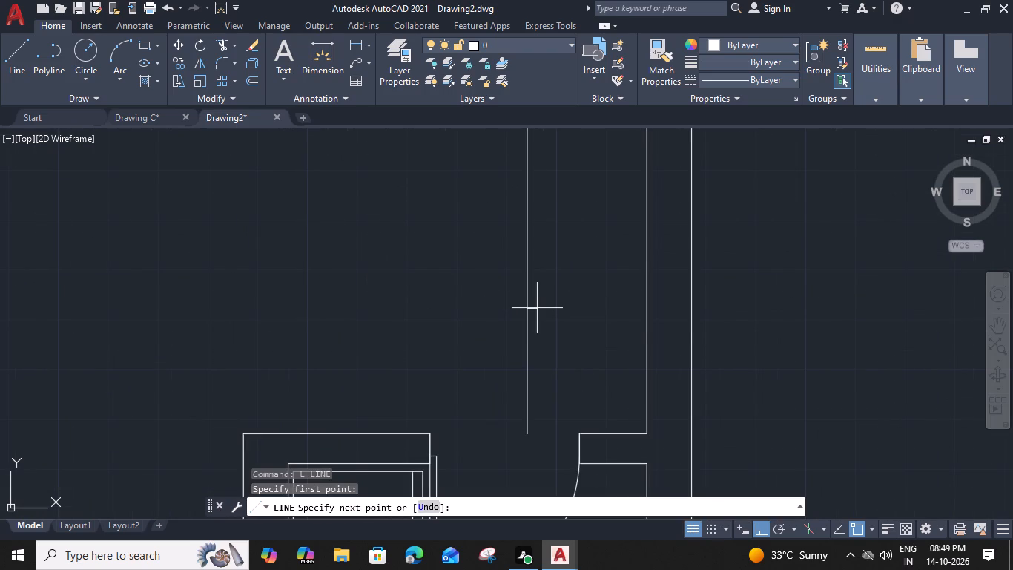
{"action": "left_click", "coordinate": [646, 311]}
{"action": "key", "text": "space"}
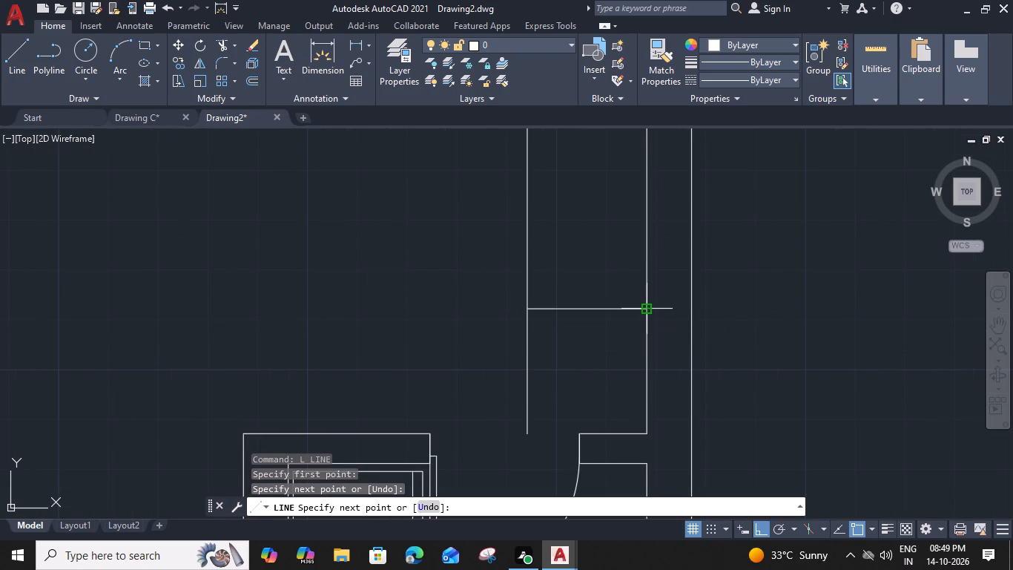
Trim the part of the 2' offset line that extends below the new horizontal line.
{"action": "type", "text": "TR"}
{"action": "key", "text": "space"}
{"action": "left_click", "coordinate": [526, 355]}
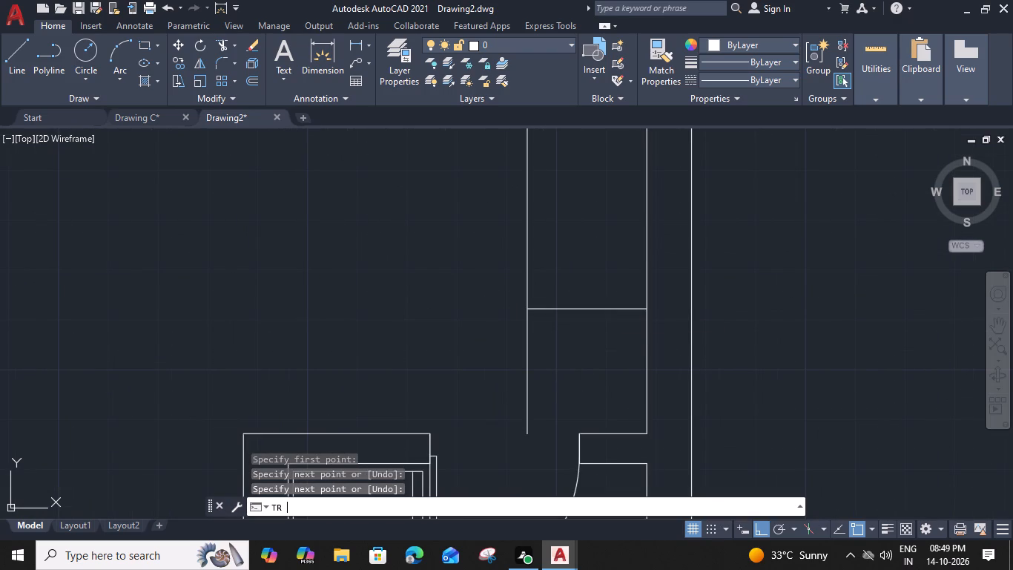
{"action": "key", "text": "Escape"}
Offset the horizontal line closing the 2' strip's lower end 1" downward.
{"action": "middle_click_drag", "start_coordinate": [557, 344], "coordinate": [550, 402]}
{"action": "scroll", "coordinate": [549, 392], "scroll_direction": "down", "scroll_amount": 2}
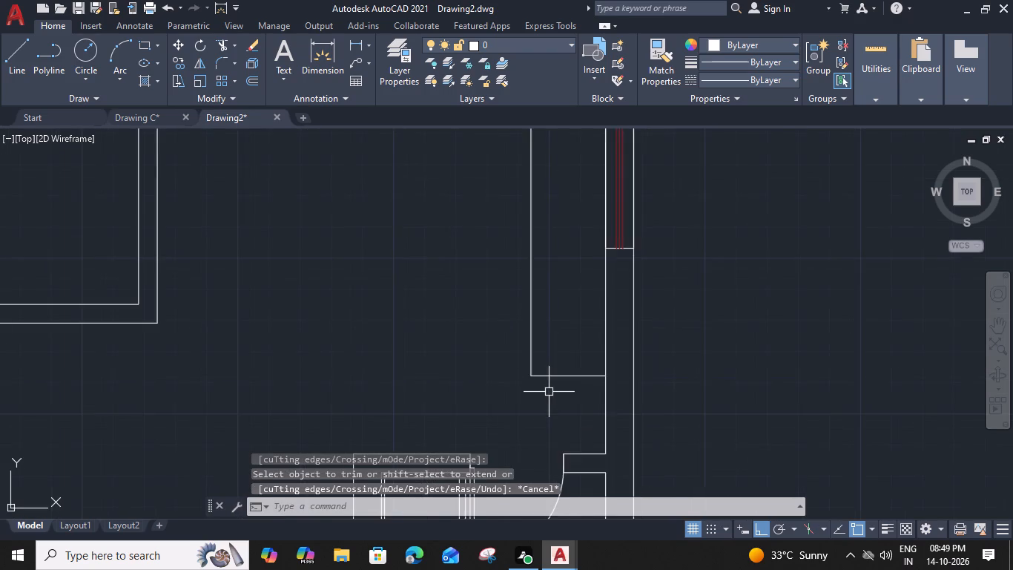
{"action": "middle_click_drag", "start_coordinate": [560, 375], "coordinate": [552, 424]}
{"action": "scroll", "coordinate": [552, 426], "scroll_direction": "up", "scroll_amount": 1}
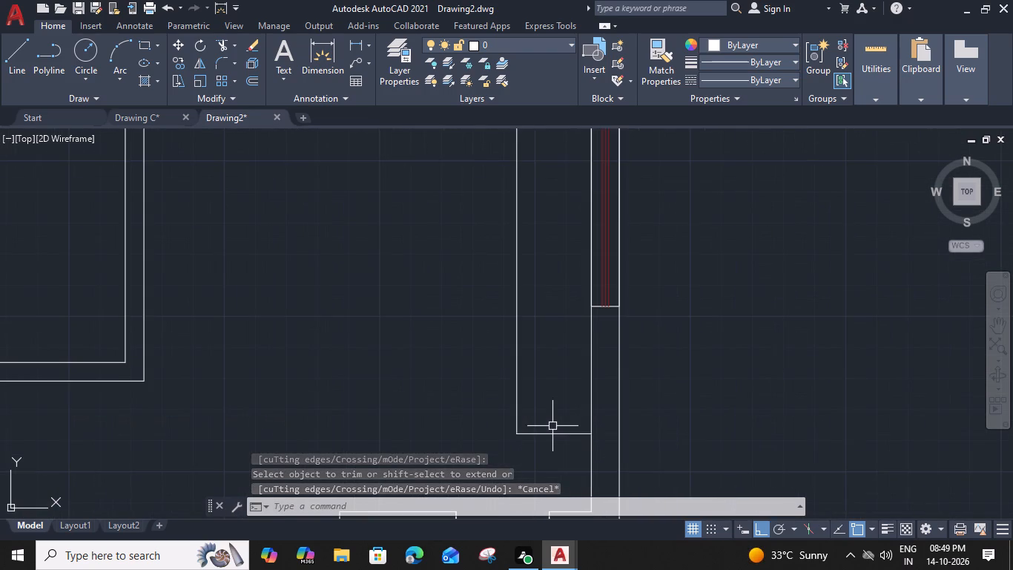
{"action": "left_click", "coordinate": [552, 433]}
{"action": "key", "text": "o"}
{"action": "key", "text": "space"}
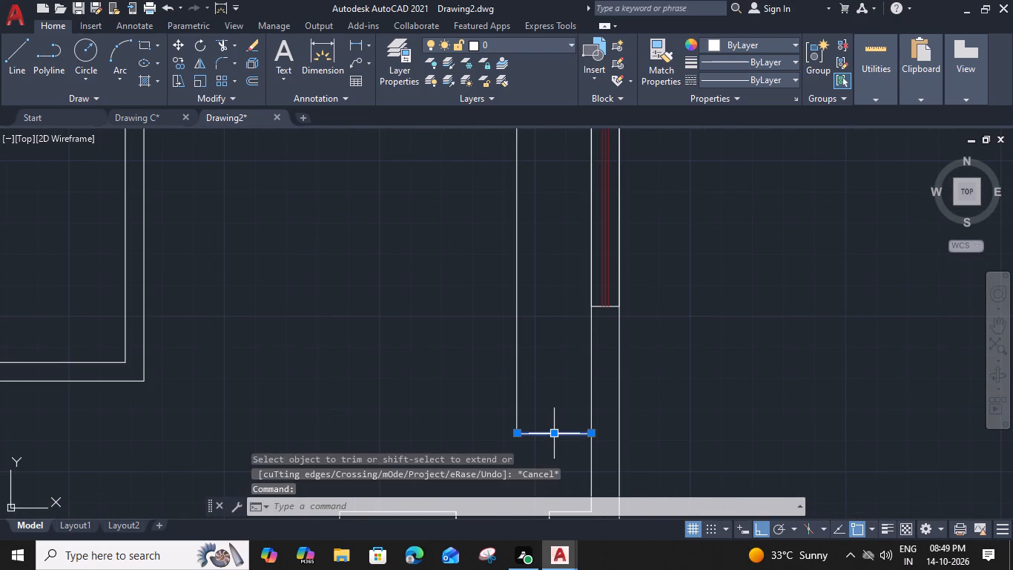
{"action": "key", "text": "1"}
{"action": "key", "text": "shift+quotedbl"}
{"action": "key", "text": "Return"}
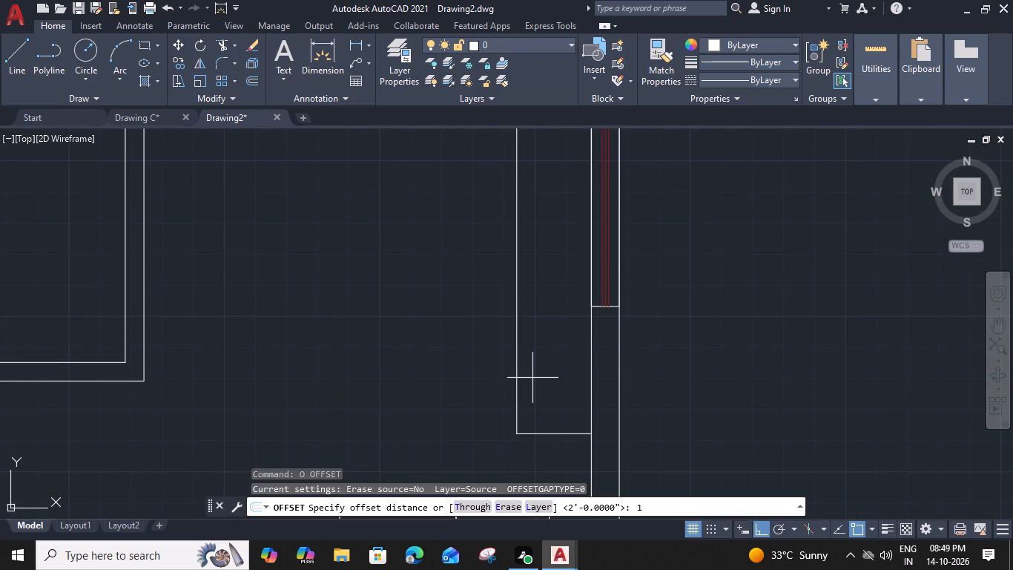
{"action": "left_click", "coordinate": [552, 445]}
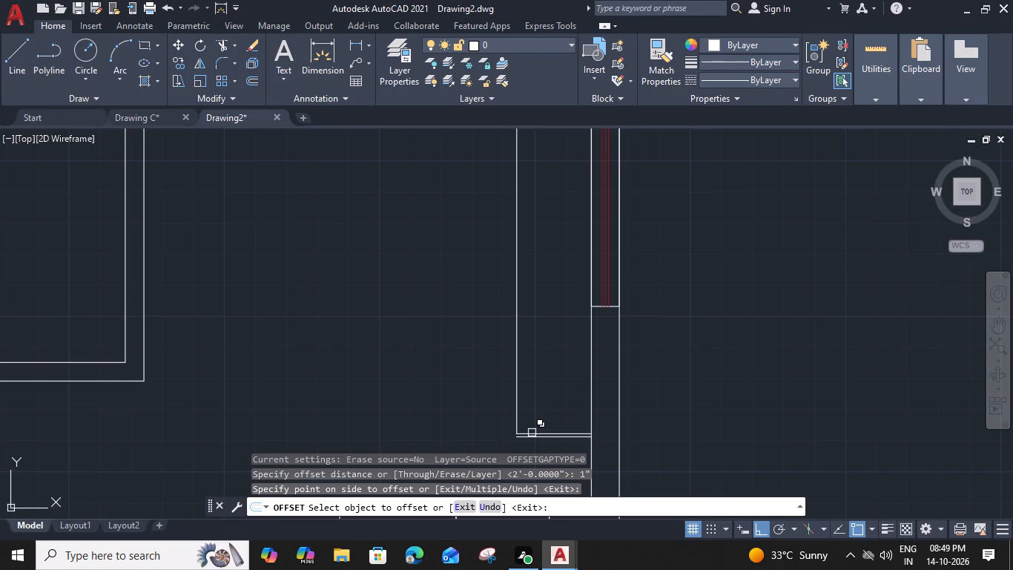
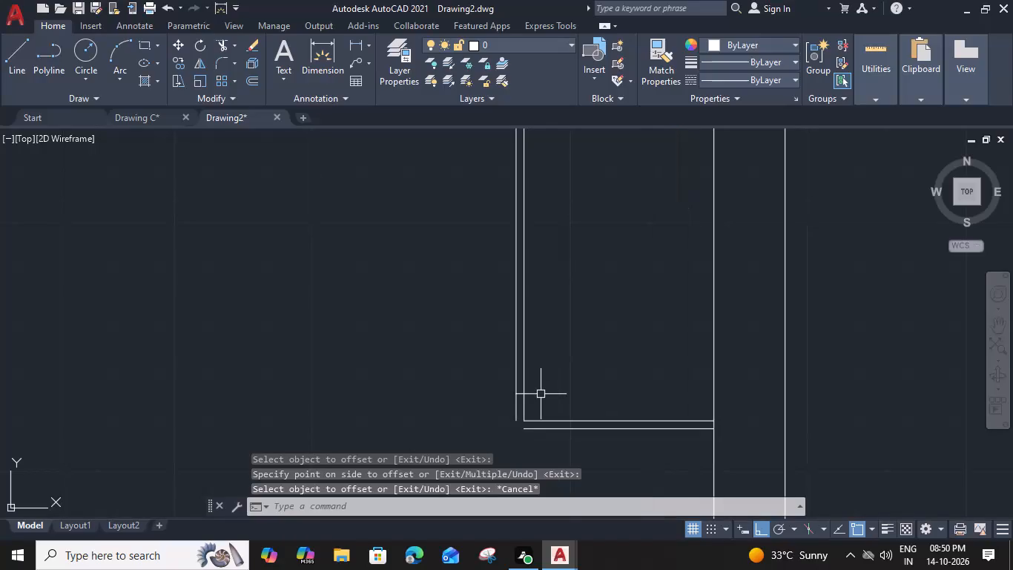
Close the open outer corner of the double-line outline beside the outer wall using Fillet with a zero radius.
{"action": "middle_click_drag", "start_coordinate": [541, 395], "coordinate": [554, 278]}
{"action": "left_click", "coordinate": [554, 361]}
{"action": "key", "text": "Escape"}
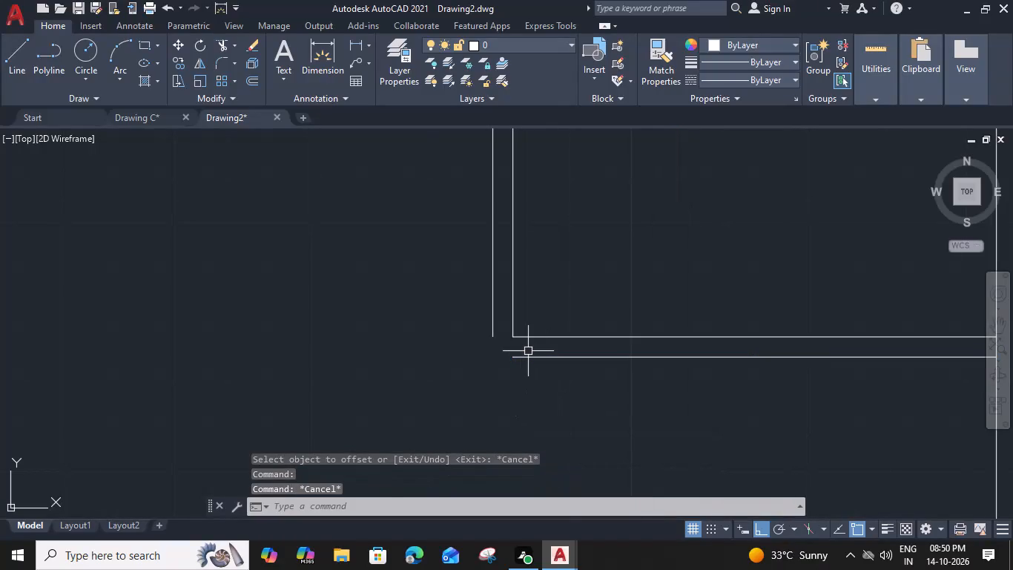
{"action": "key", "text": "f"}
{"action": "key", "text": "space"}
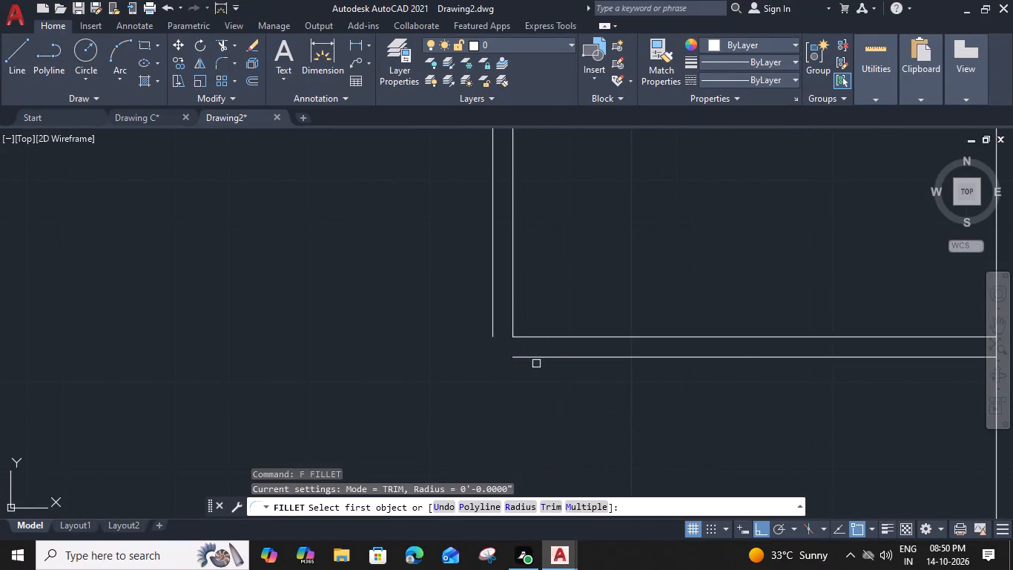
{"action": "left_click", "coordinate": [536, 359]}
{"action": "left_click", "coordinate": [491, 307]}
{"action": "key", "text": "Escape"}
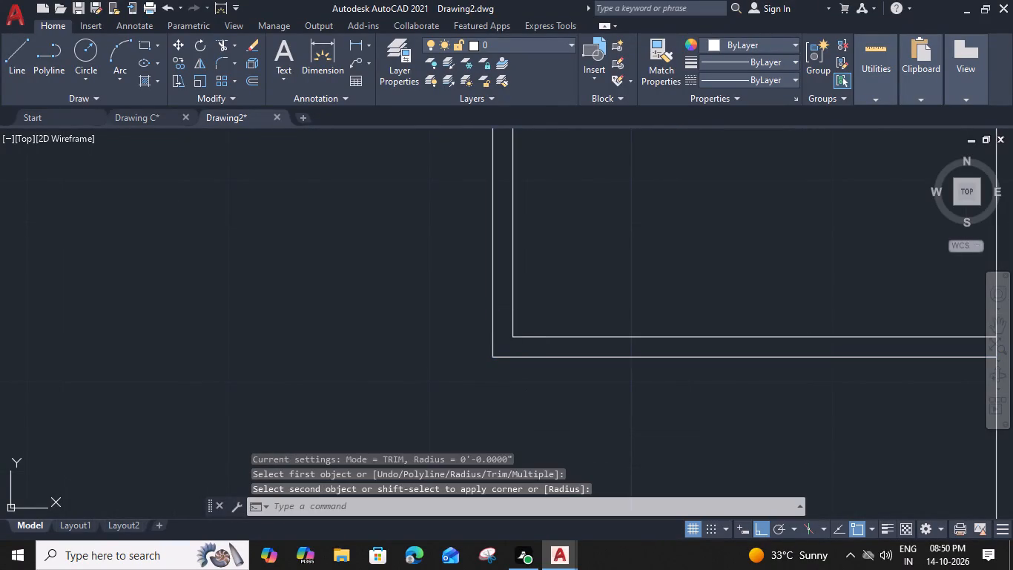
Change the two outer lines meeting at that corner to the dashed ACAD linetype.
{"action": "scroll", "coordinate": [506, 344], "scroll_direction": "up", "scroll_amount": 2}
{"action": "left_click", "coordinate": [505, 348]}
{"action": "left_click", "coordinate": [403, 412]}
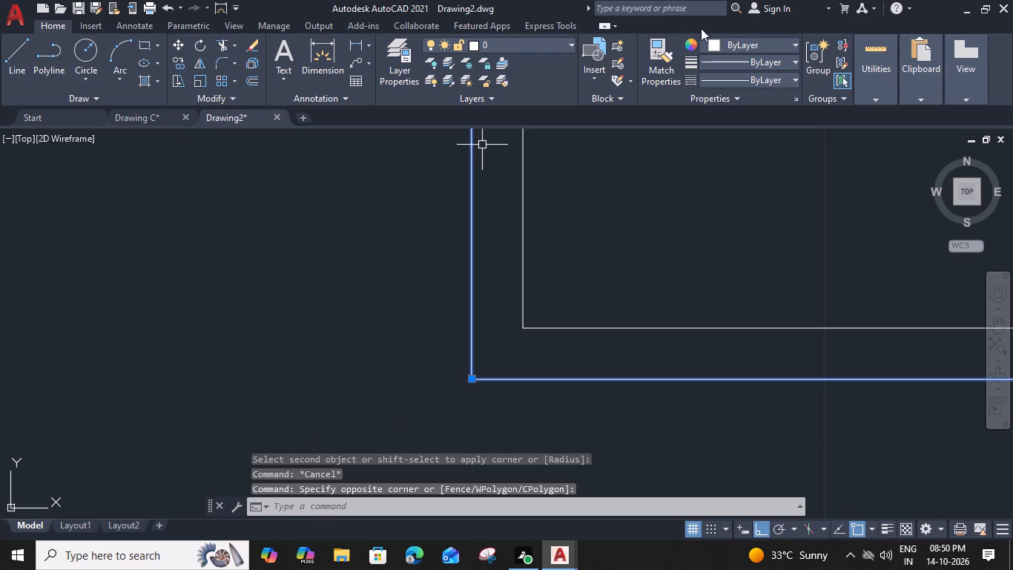
{"action": "left_click", "coordinate": [773, 78]}
{"action": "left_click", "coordinate": [779, 140]}
{"action": "key", "text": "Escape"}
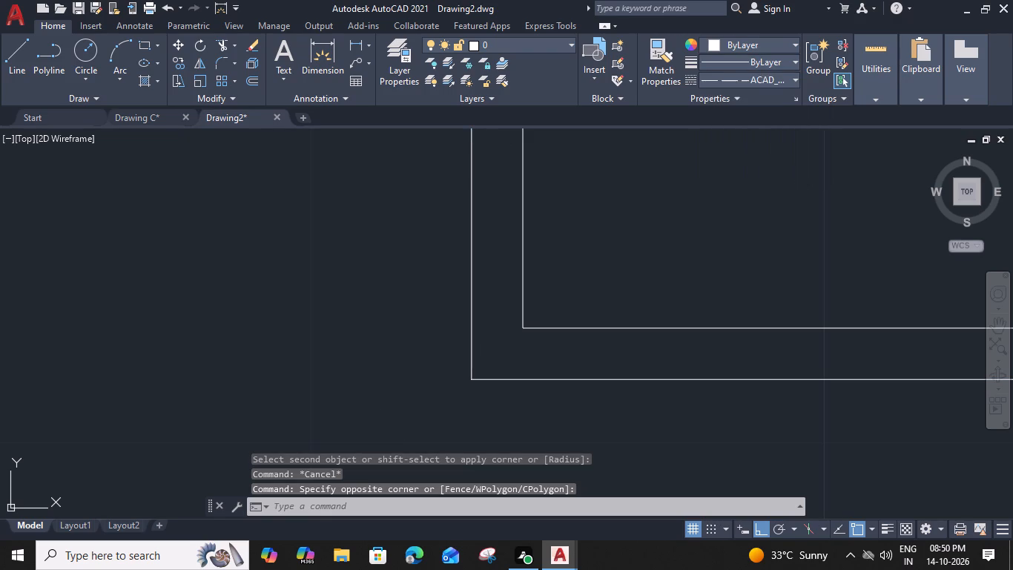
Examine the floor plan's central rooms, doors and surrounding walls.
{"action": "scroll", "coordinate": [703, 205], "scroll_direction": "down", "scroll_amount": 7}
{"action": "middle_click_drag", "start_coordinate": [528, 241], "coordinate": [528, 248]}
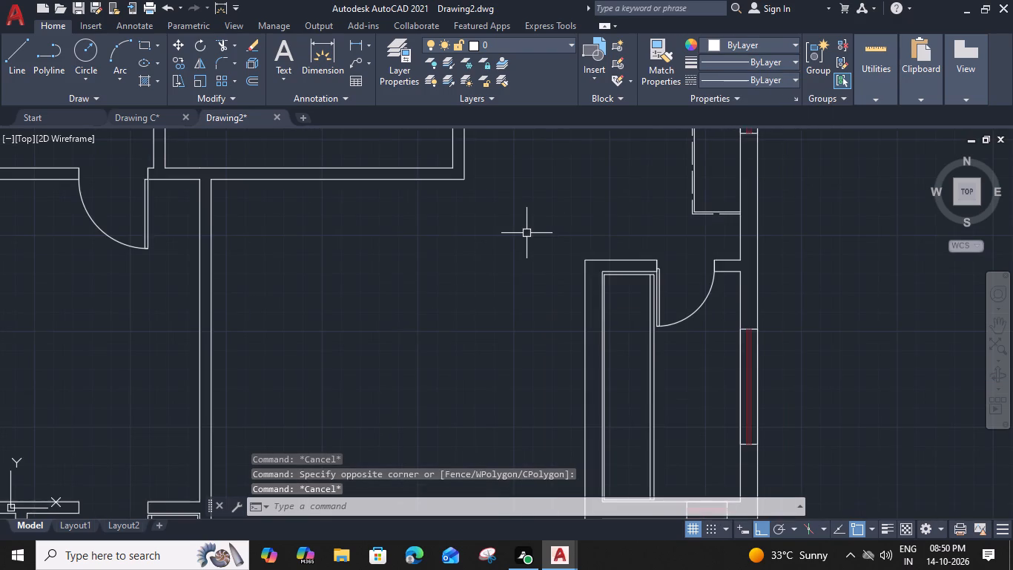
{"action": "middle_click_drag", "start_coordinate": [528, 248], "coordinate": [551, 407]}
{"action": "scroll", "coordinate": [543, 364], "scroll_direction": "down", "scroll_amount": 2}
{"action": "middle_click_drag", "start_coordinate": [445, 353], "coordinate": [558, 368]}
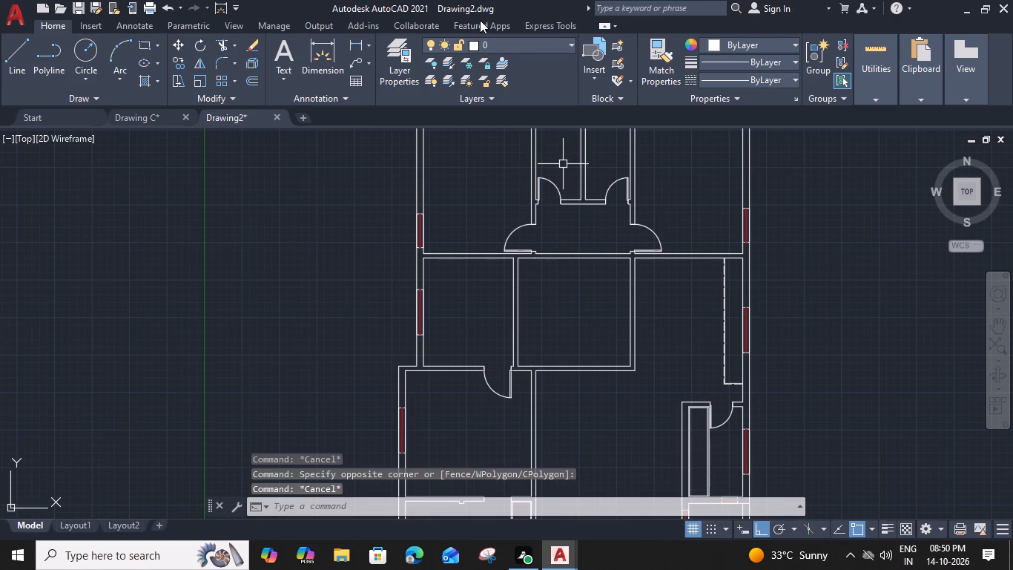
{"action": "scroll", "coordinate": [576, 272], "scroll_direction": "up", "scroll_amount": 1}
{"action": "middle_click_drag", "start_coordinate": [559, 294], "coordinate": [633, 284]}
{"action": "middle_click_drag", "start_coordinate": [535, 345], "coordinate": [553, 347]}
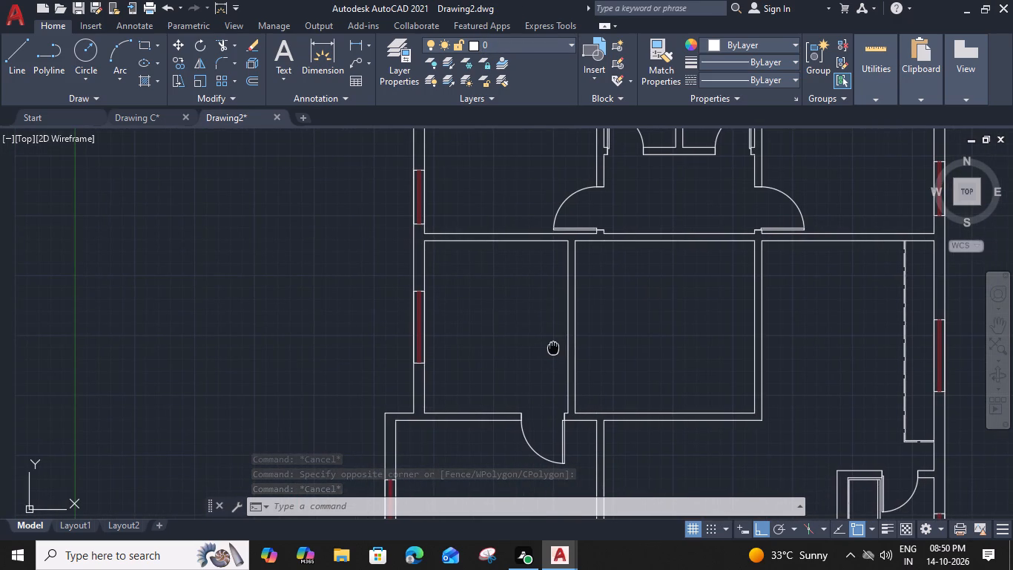
{"action": "scroll", "coordinate": [722, 292], "scroll_direction": "down", "scroll_amount": 1}
{"action": "middle_click_drag", "start_coordinate": [701, 300], "coordinate": [627, 297]}
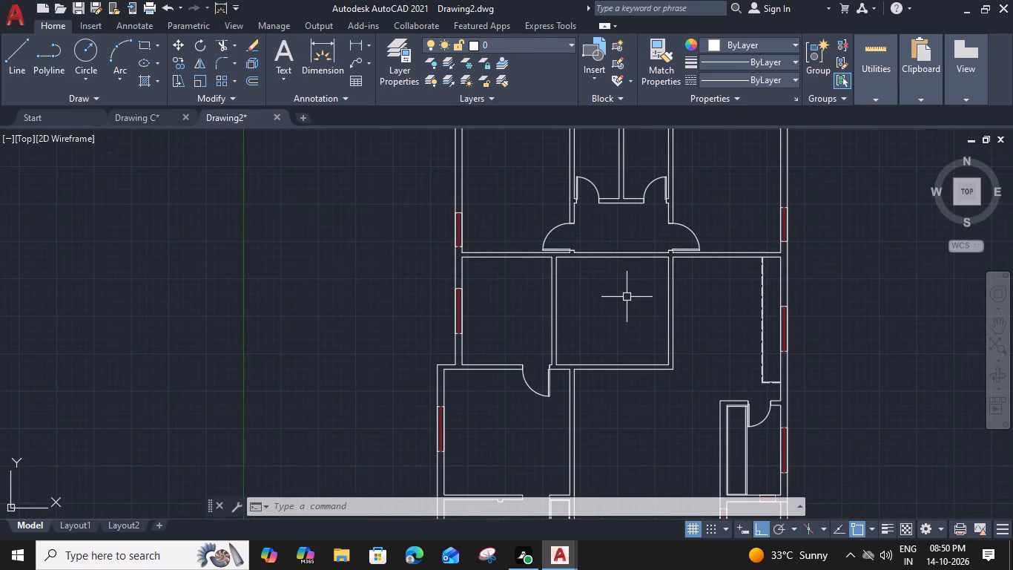
{"action": "scroll", "coordinate": [618, 250], "scroll_direction": "up", "scroll_amount": 2}
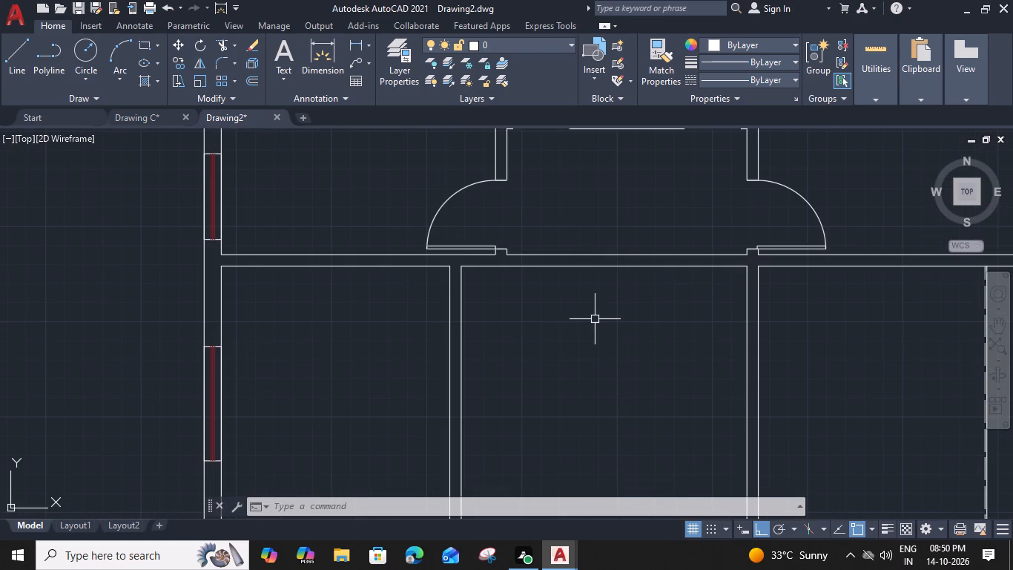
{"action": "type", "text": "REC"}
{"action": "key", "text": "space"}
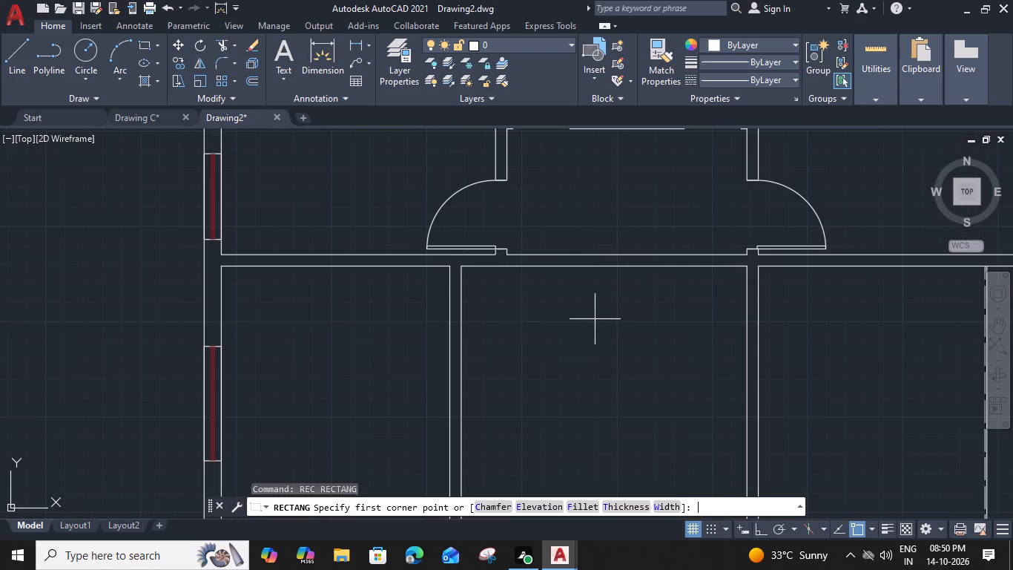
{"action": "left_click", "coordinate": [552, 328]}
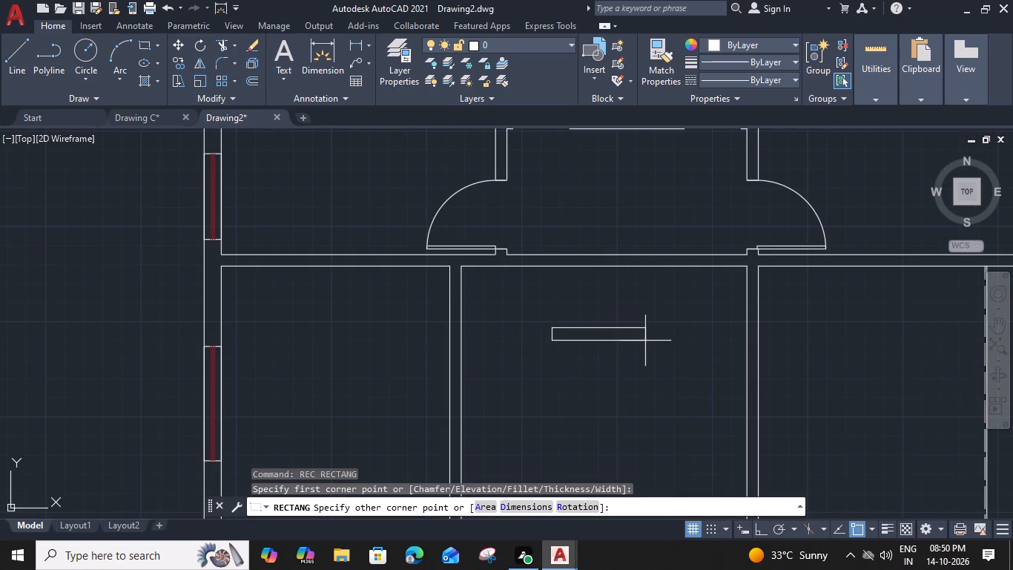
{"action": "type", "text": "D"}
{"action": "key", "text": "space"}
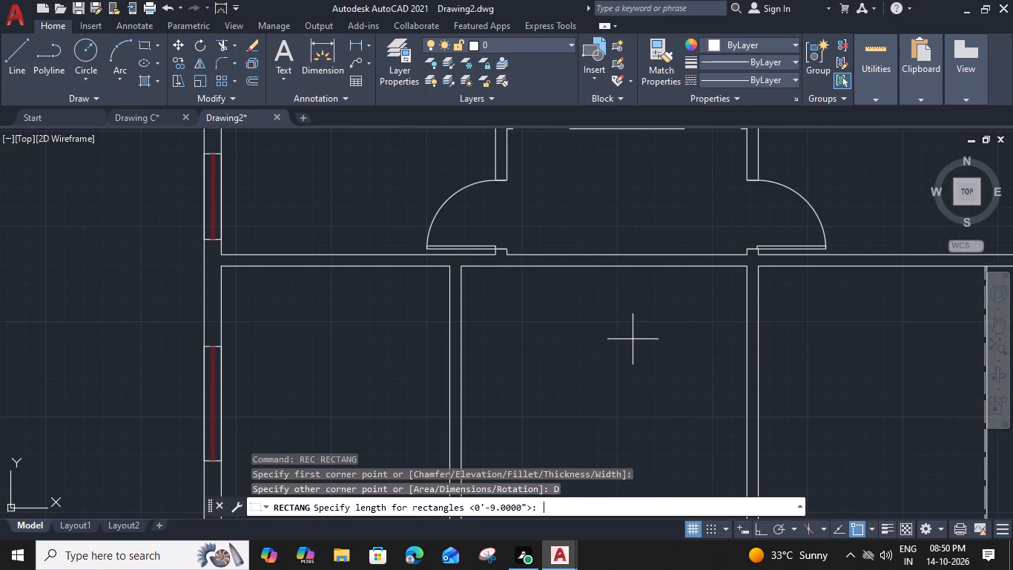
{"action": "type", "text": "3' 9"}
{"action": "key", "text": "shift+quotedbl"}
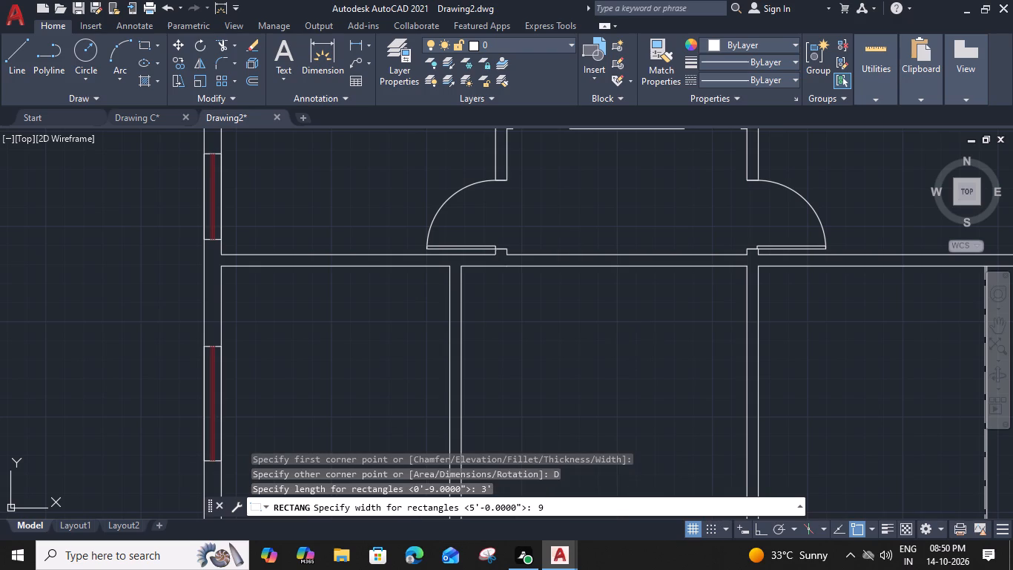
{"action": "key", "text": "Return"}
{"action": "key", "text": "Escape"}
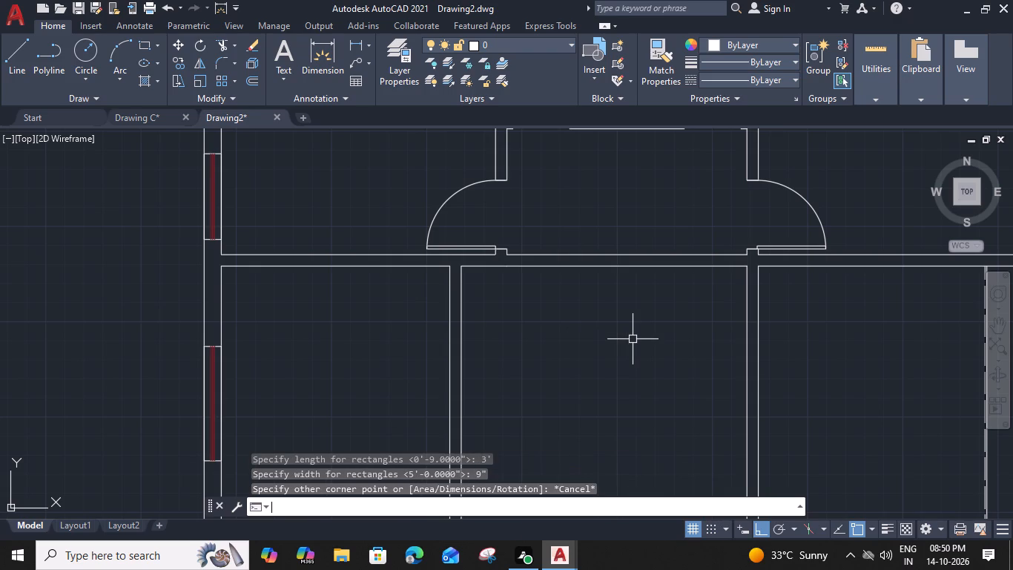
Draw a rectangle 3'4" long and 6" wide inside the central room below the two facing doors.
{"action": "type", "text": "REC"}
{"action": "key", "text": "space"}
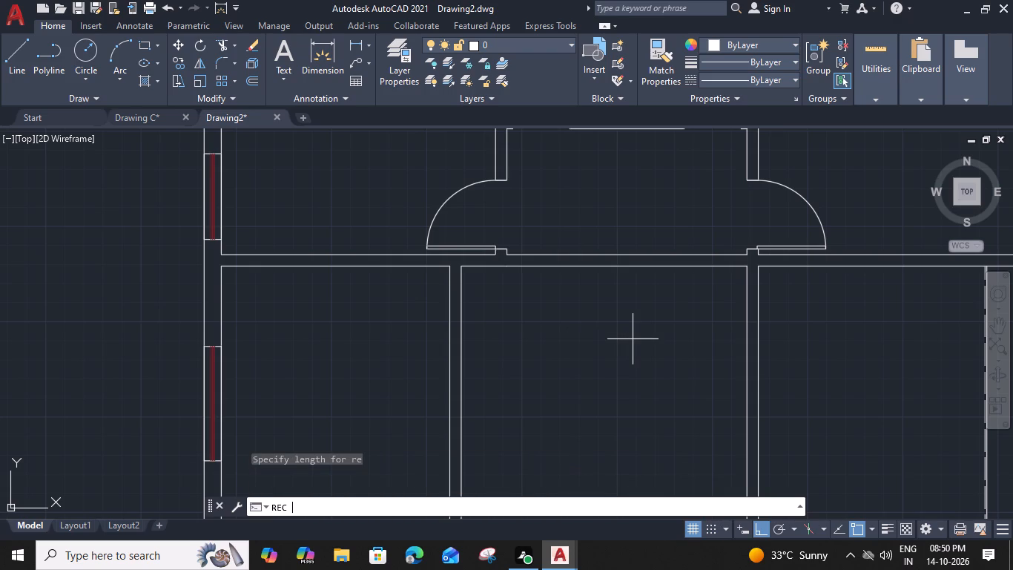
{"action": "left_click", "coordinate": [563, 335]}
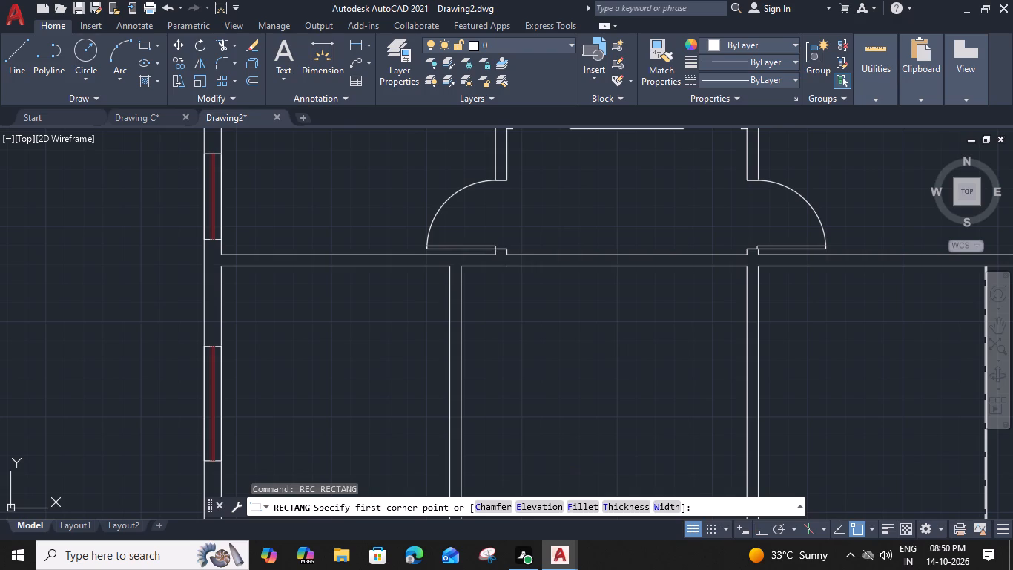
{"action": "type", "text": "D"}
{"action": "key", "text": "space"}
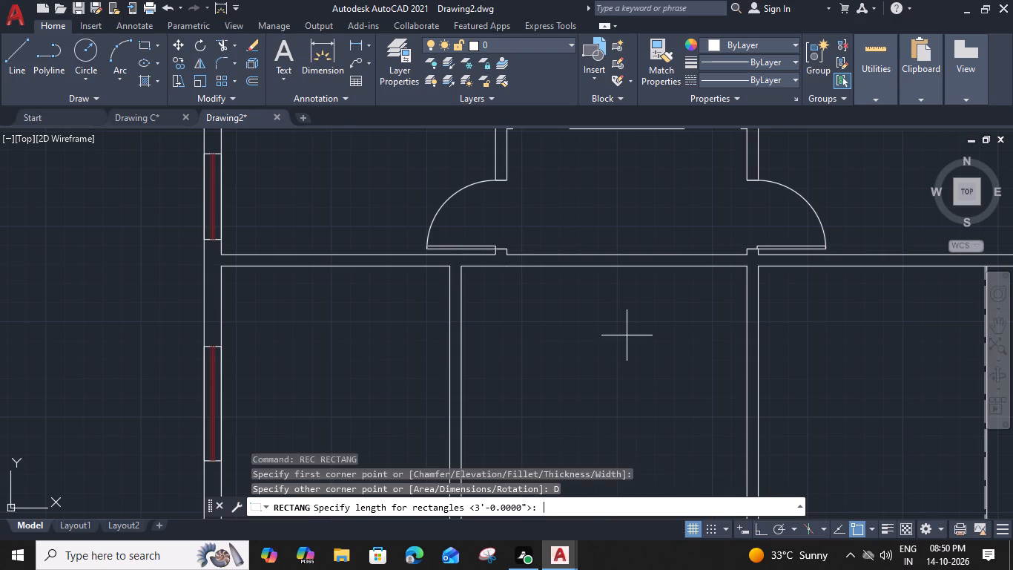
{"action": "type", "text": "3'4'"}
{"action": "key", "text": "Return"}
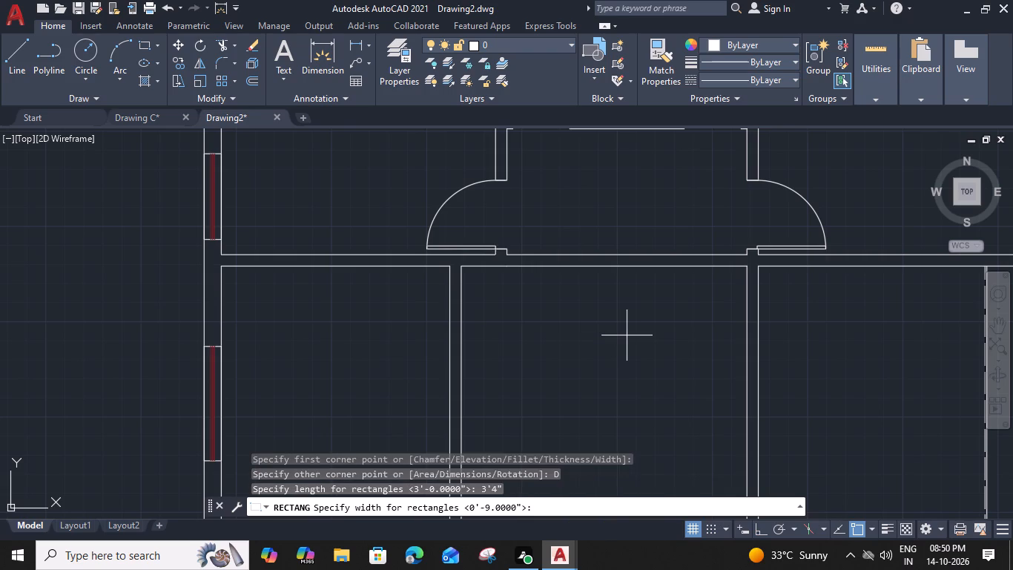
{"action": "key", "text": "6"}
{"action": "key", "text": "shift+quotedbl"}
{"action": "key", "text": "Return"}
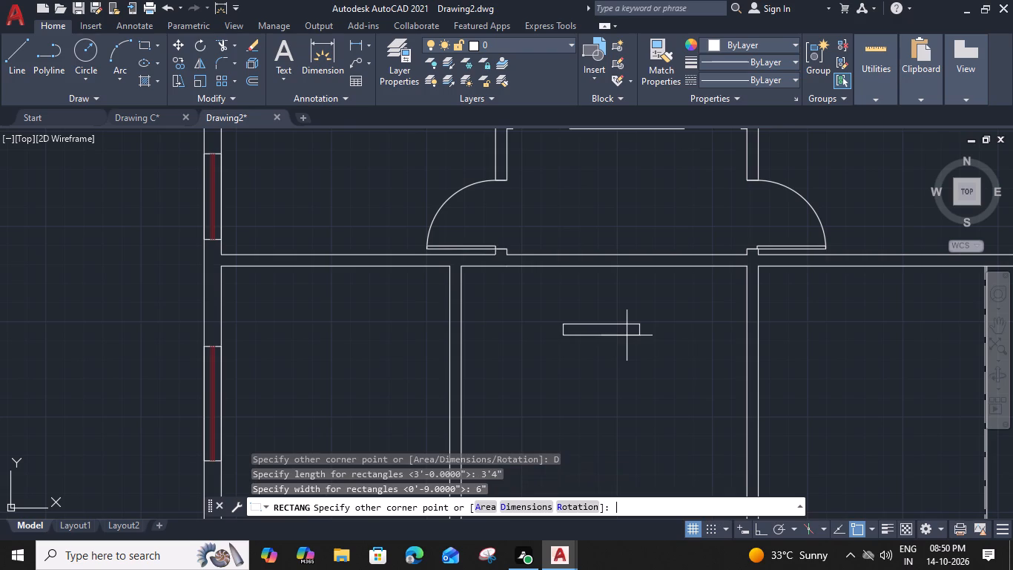
{"action": "left_click", "coordinate": [627, 358]}
{"action": "key", "text": "Escape"}
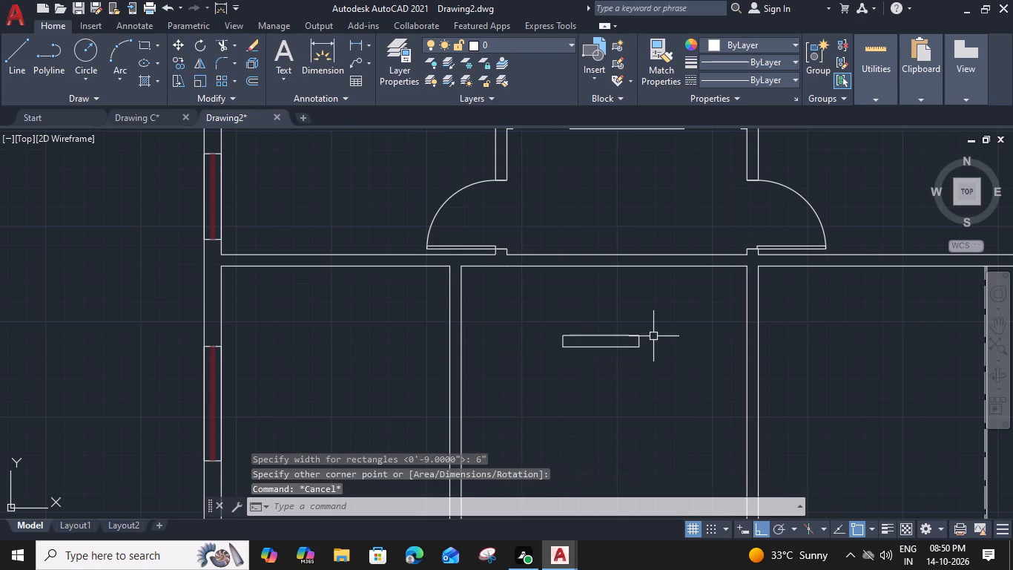
Draw a line lengthwise through the rectangle between the midpoints of its two short sides.
{"action": "key", "text": "l"}
{"action": "key", "text": "space"}
{"action": "scroll", "coordinate": [639, 320], "scroll_direction": "up", "scroll_amount": 4}
{"action": "left_click", "coordinate": [643, 367]}
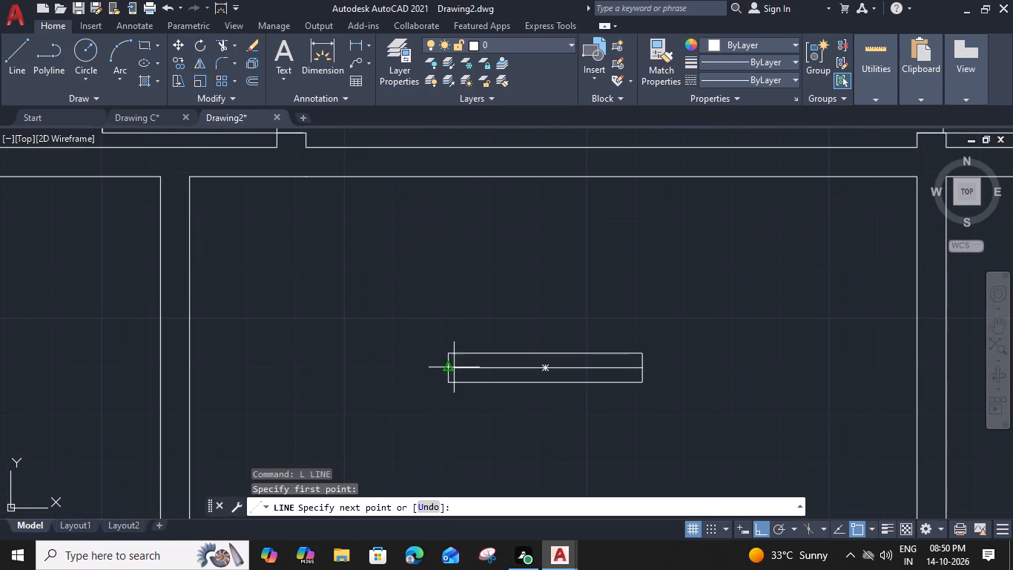
{"action": "left_click", "coordinate": [446, 367]}
{"action": "key", "text": "space"}
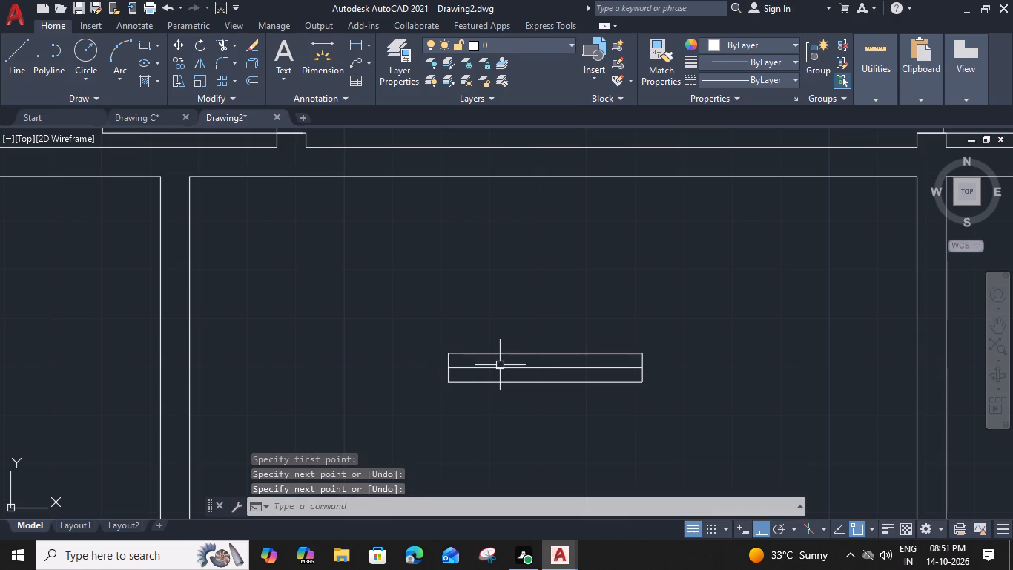
Set the rectangle's centre line to dark red, colour 153,27,30.
{"action": "left_click", "coordinate": [501, 367]}
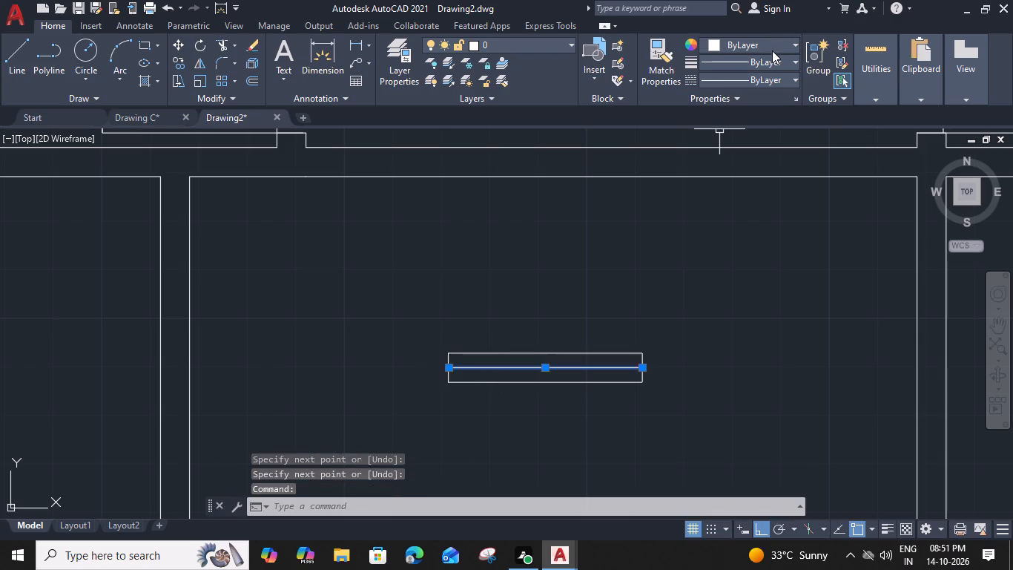
{"action": "left_click", "coordinate": [773, 44]}
{"action": "left_click", "coordinate": [753, 104]}
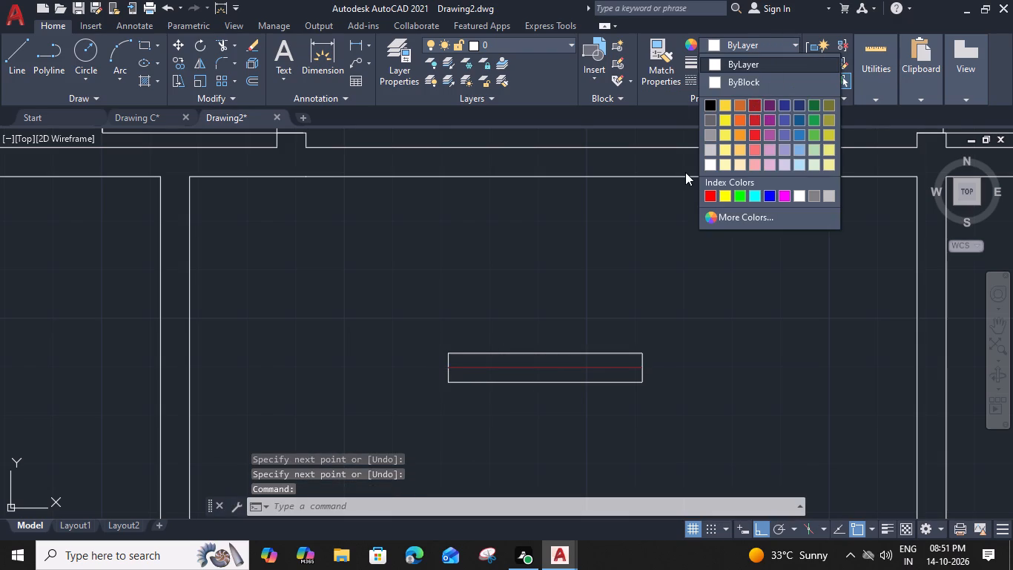
Offset the red centre line by 1" to both sides within the rectangle.
{"action": "type", "text": "O 1\""}
{"action": "key", "text": "Return"}
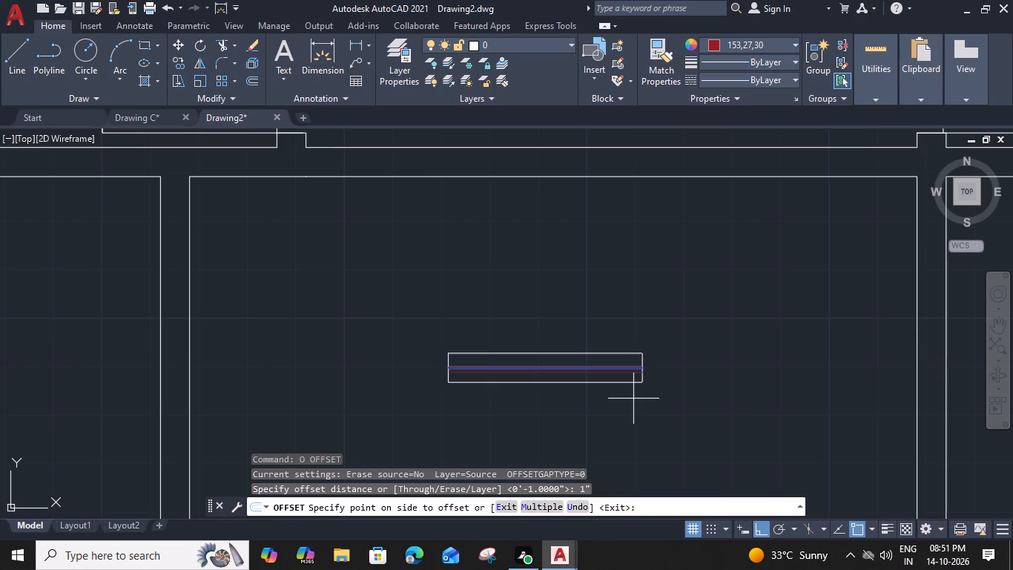
{"action": "scroll", "coordinate": [630, 382], "scroll_direction": "up", "scroll_amount": 2}
{"action": "left_click", "coordinate": [562, 330]}
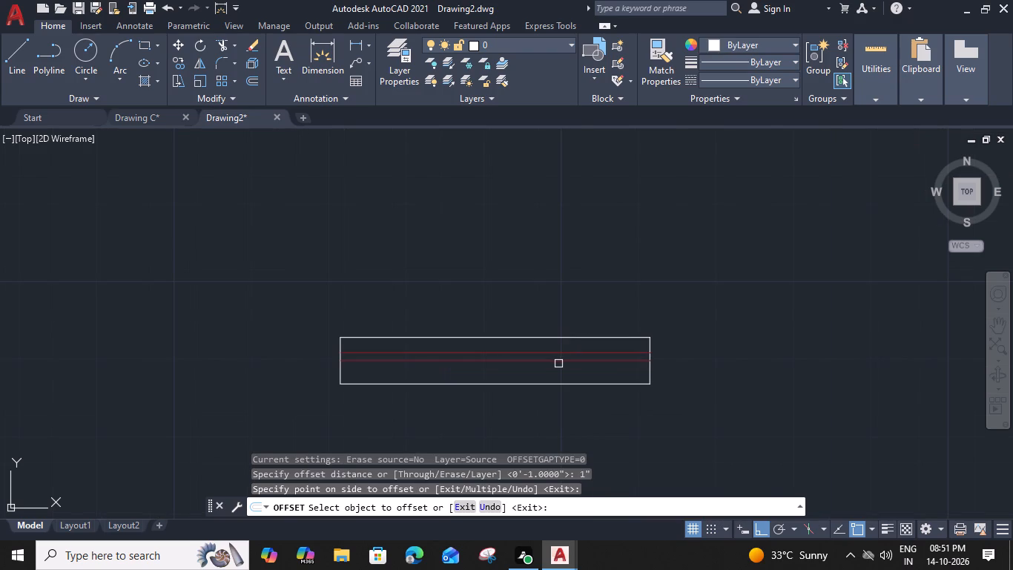
{"action": "left_click_drag", "start_coordinate": [559, 360], "coordinate": [559, 367]}
{"action": "left_click", "coordinate": [557, 415]}
{"action": "key", "text": "Escape"}
Group the rectangle and its three red lines into one window object.
{"action": "left_click_drag", "start_coordinate": [719, 298], "coordinate": [672, 327]}
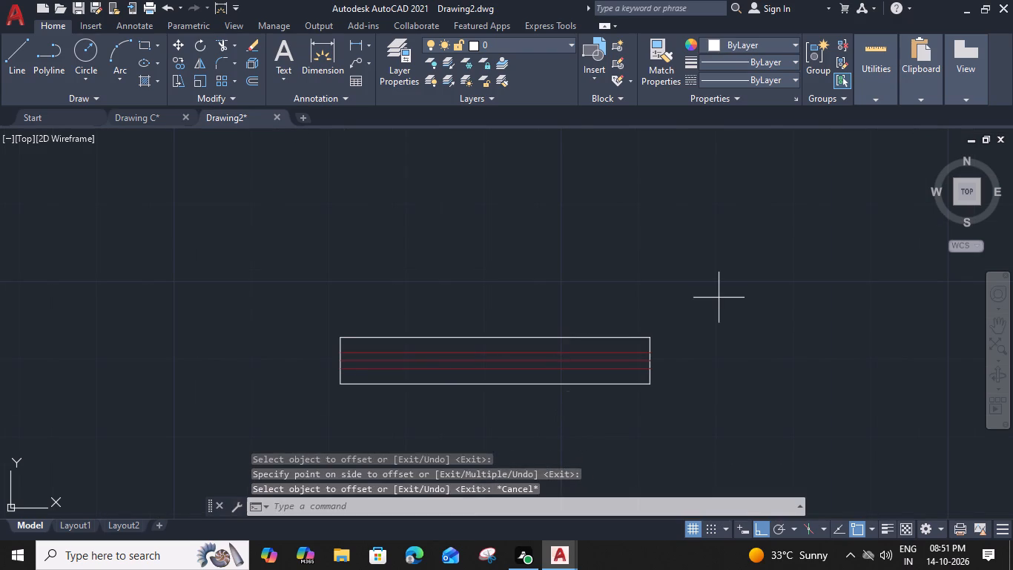
{"action": "left_click", "coordinate": [584, 410]}
{"action": "key", "text": "g"}
{"action": "key", "text": "space"}
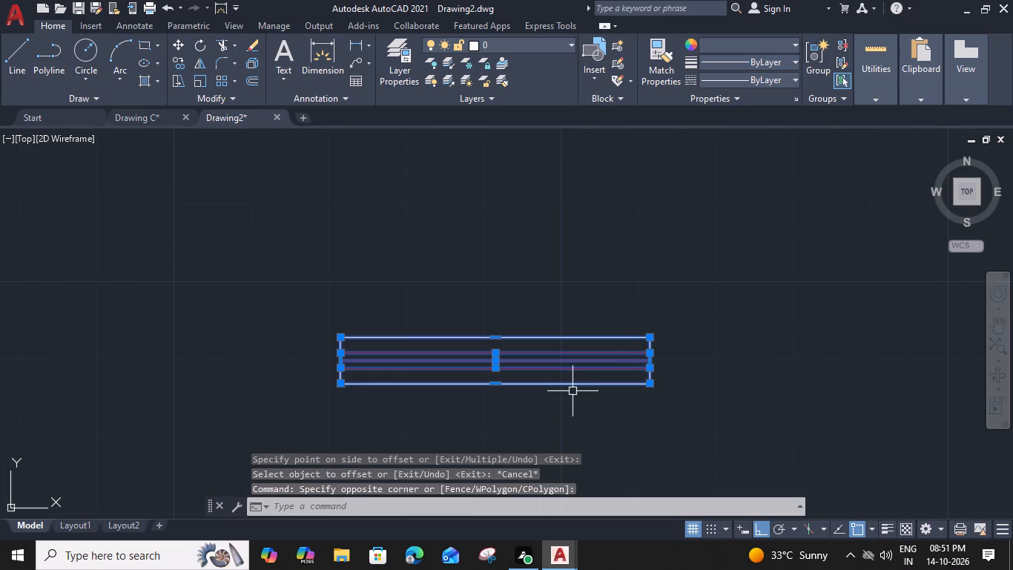
Move the window group by its lower edge's midpoint into the wall above the central room, close to the left-hand door.
{"action": "left_click", "coordinate": [477, 387]}
{"action": "key", "text": "m"}
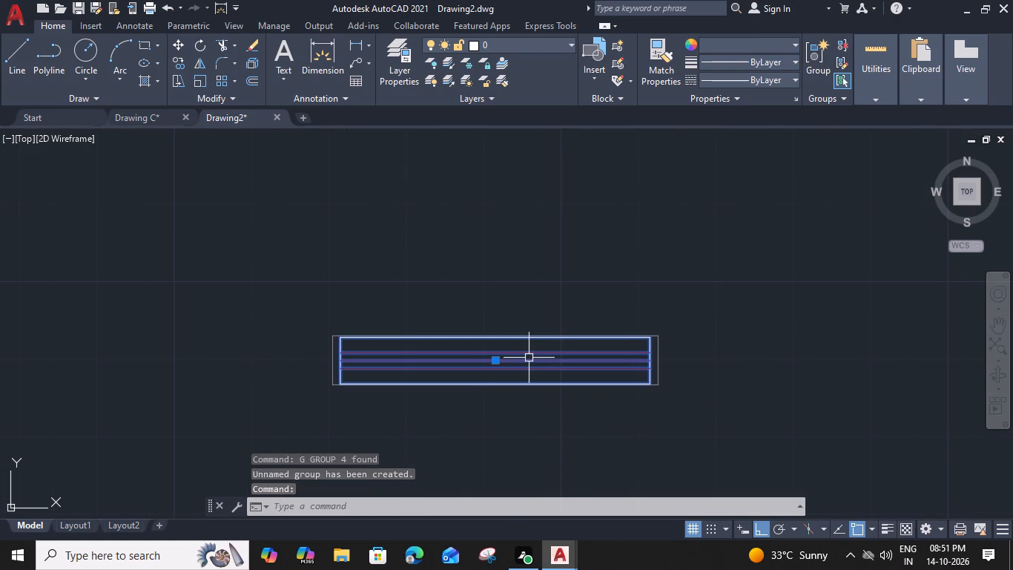
{"action": "key", "text": "space"}
{"action": "left_click", "coordinate": [498, 384]}
{"action": "scroll", "coordinate": [498, 381], "scroll_direction": "down", "scroll_amount": 2}
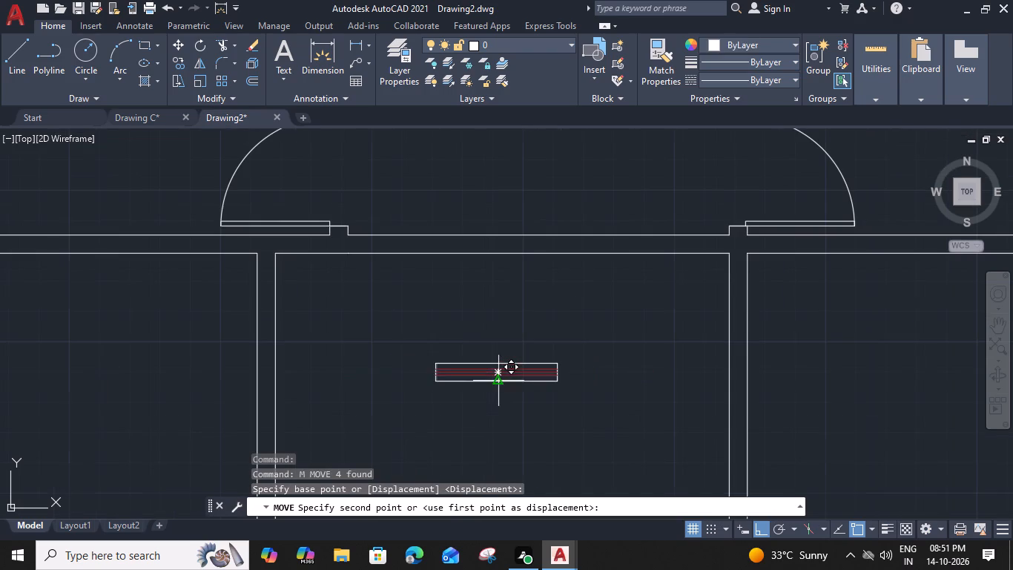
{"action": "middle_click_drag", "start_coordinate": [486, 343], "coordinate": [498, 379]}
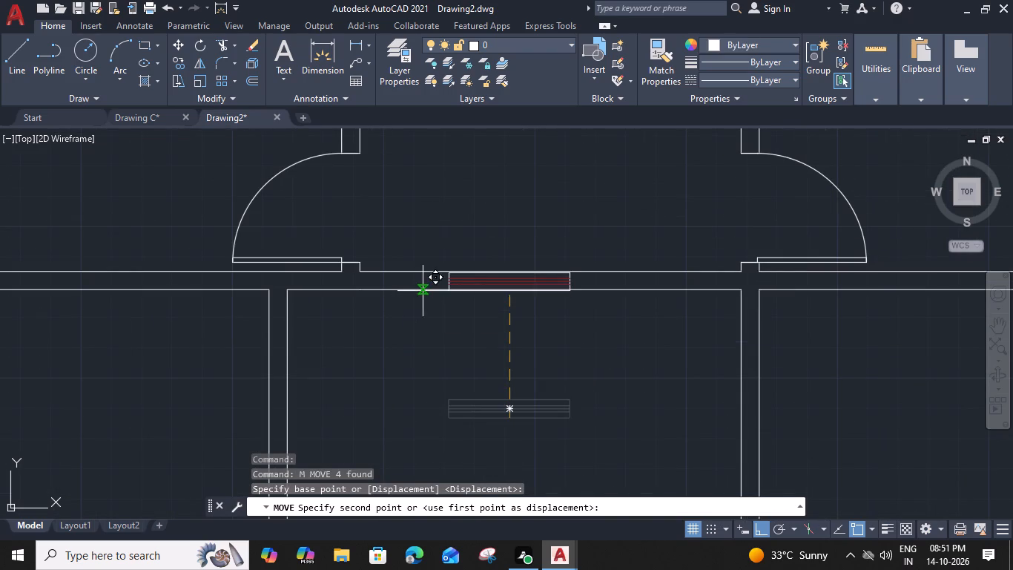
{"action": "left_click", "coordinate": [423, 291]}
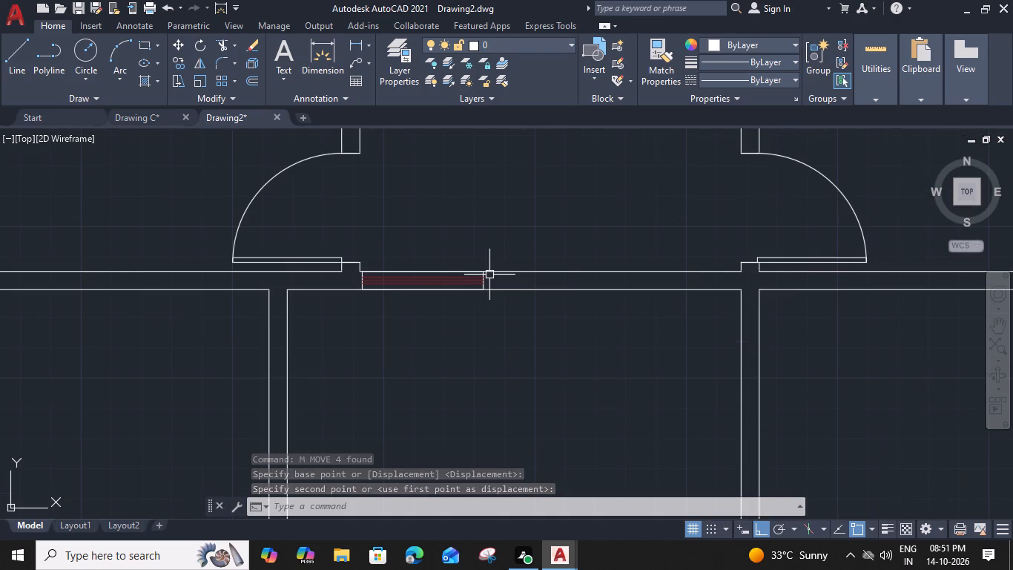
Move the window group by its upper-left corner onto the wall corner beside the left-hand door.
{"action": "scroll", "coordinate": [419, 269], "scroll_direction": "up", "scroll_amount": 2}
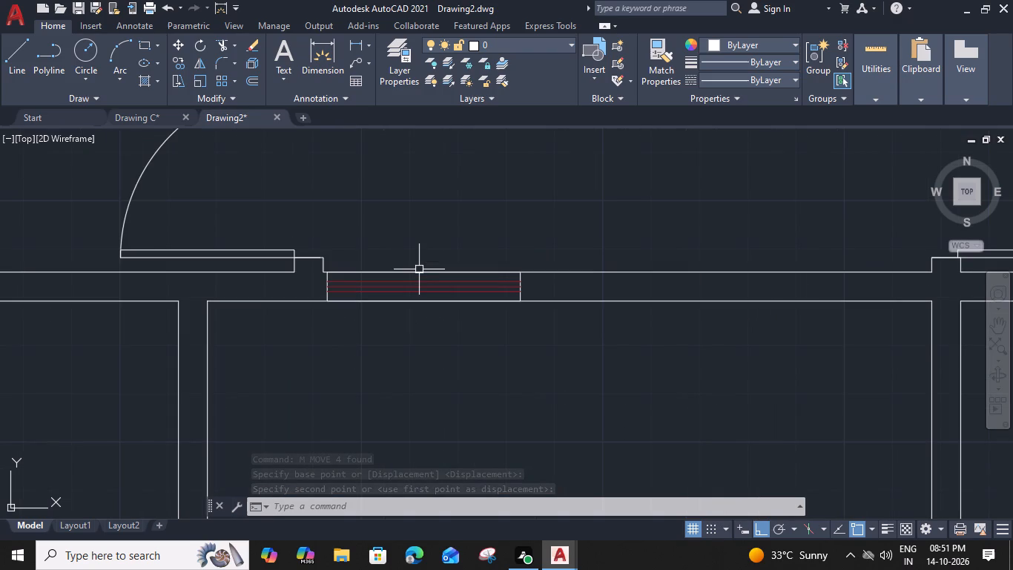
{"action": "scroll", "coordinate": [288, 286], "scroll_direction": "up", "scroll_amount": 2}
{"action": "left_click", "coordinate": [239, 275]}
{"action": "left_click", "coordinate": [245, 303]}
{"action": "left_click", "coordinate": [246, 278]}
{"action": "type", "text": "M"}
{"action": "key", "text": "space"}
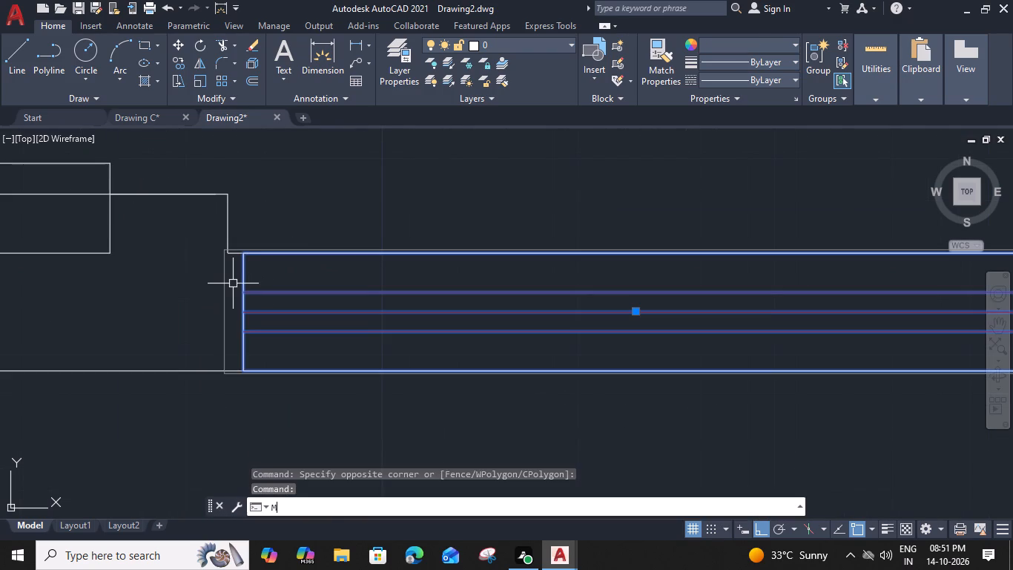
{"action": "scroll", "coordinate": [245, 255], "scroll_direction": "up", "scroll_amount": 2}
{"action": "left_click", "coordinate": [243, 250]}
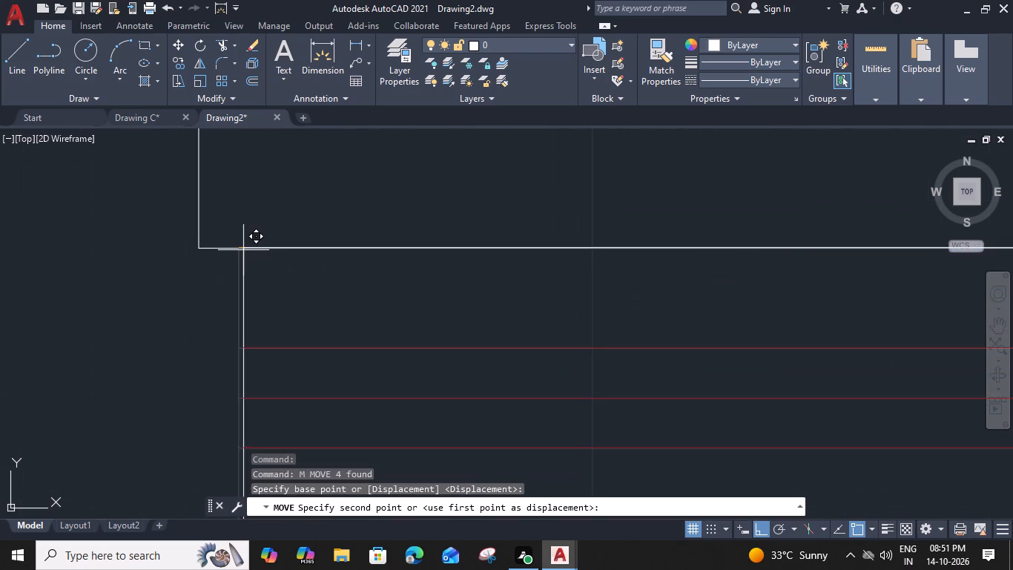
{"action": "left_click", "coordinate": [198, 248]}
Copy the window group by its upper-right corner to the opposite end of the same wall, at the corner by the right-hand door.
{"action": "scroll", "coordinate": [200, 252], "scroll_direction": "down", "scroll_amount": 3}
{"action": "left_click", "coordinate": [575, 275]}
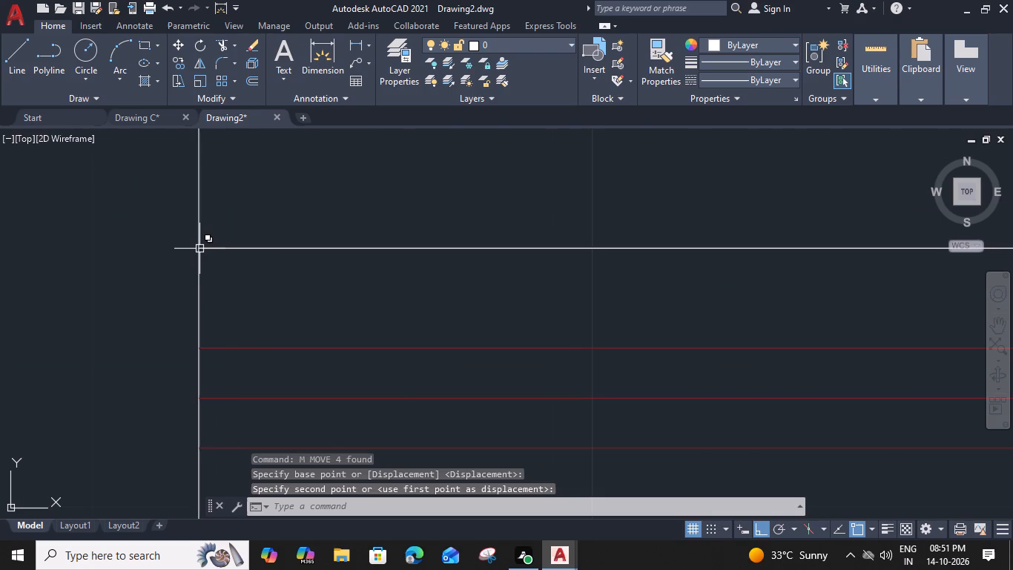
{"action": "key", "text": "c"}
{"action": "key", "text": "o"}
{"action": "key", "text": "space"}
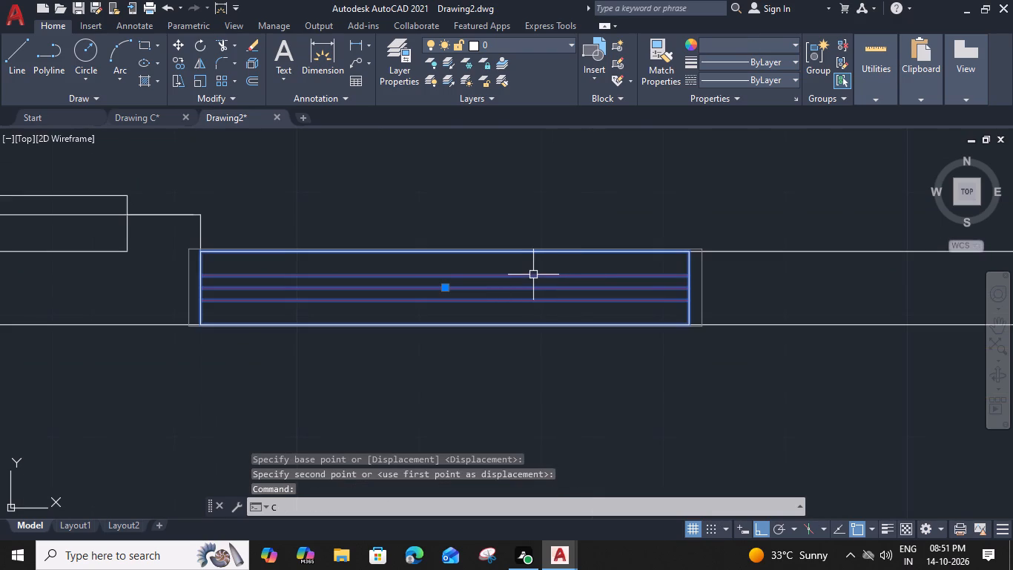
{"action": "left_click", "coordinate": [687, 252]}
{"action": "scroll", "coordinate": [687, 252], "scroll_direction": "down", "scroll_amount": 3}
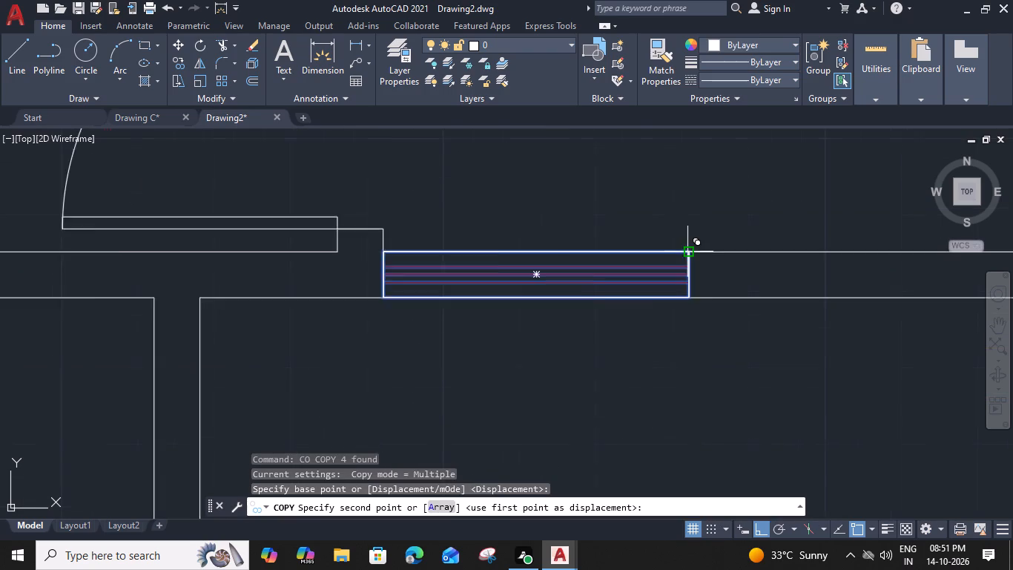
{"action": "middle_click_drag", "start_coordinate": [748, 252], "coordinate": [513, 276]}
{"action": "scroll", "coordinate": [721, 264], "scroll_direction": "up", "scroll_amount": 2}
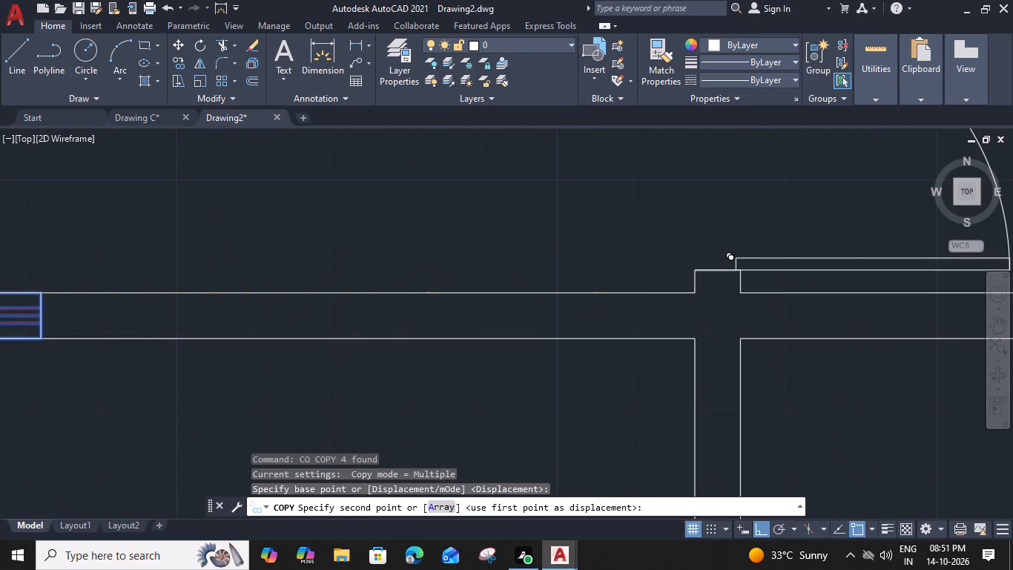
{"action": "left_click", "coordinate": [696, 294]}
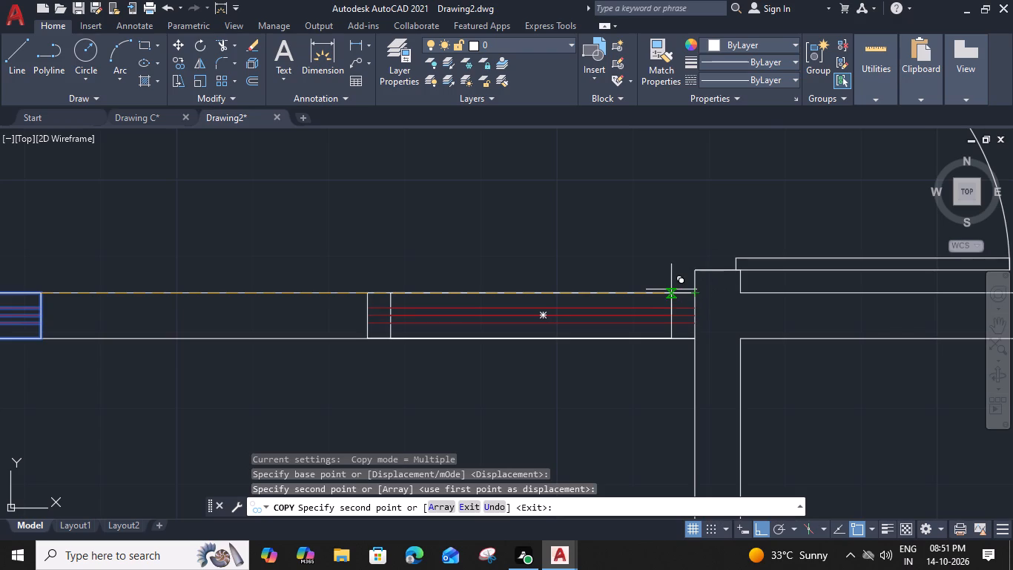
Place another copy of the window in the same wall, roughly centred between the two existing ones.
{"action": "middle_click_drag", "start_coordinate": [404, 301], "coordinate": [636, 266]}
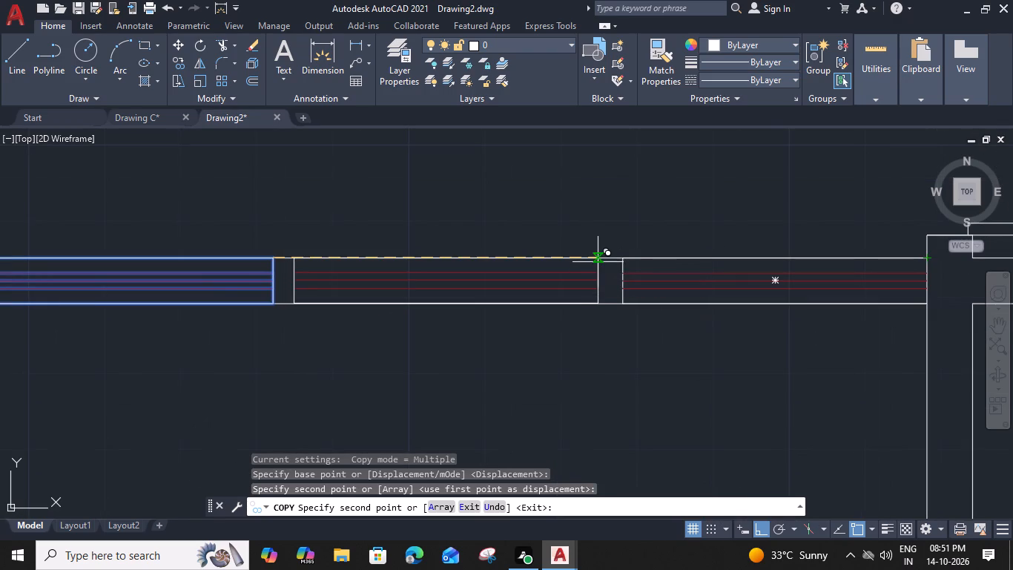
{"action": "scroll", "coordinate": [598, 258], "scroll_direction": "up", "scroll_amount": 1}
{"action": "scroll", "coordinate": [598, 258], "scroll_direction": "down", "scroll_amount": 1}
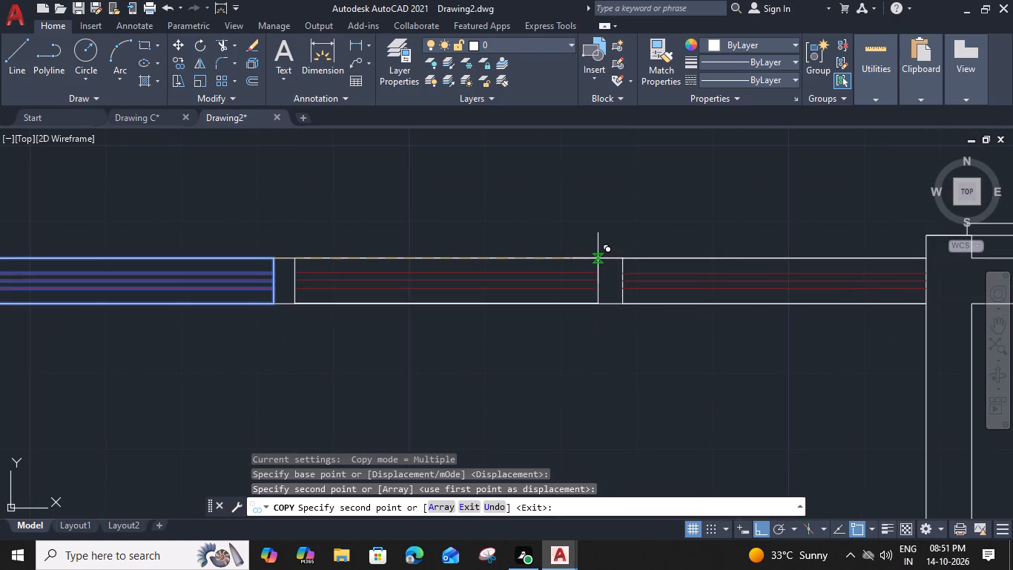
{"action": "left_click", "coordinate": [598, 258]}
{"action": "key", "text": "Escape"}
Copy the left window down into the central room's lower wall, starting in line with the right face of the wall running below.
{"action": "scroll", "coordinate": [598, 258], "scroll_direction": "down", "scroll_amount": 1}
{"action": "middle_click_drag", "start_coordinate": [574, 288], "coordinate": [640, 265]}
{"action": "left_click", "coordinate": [421, 252]}
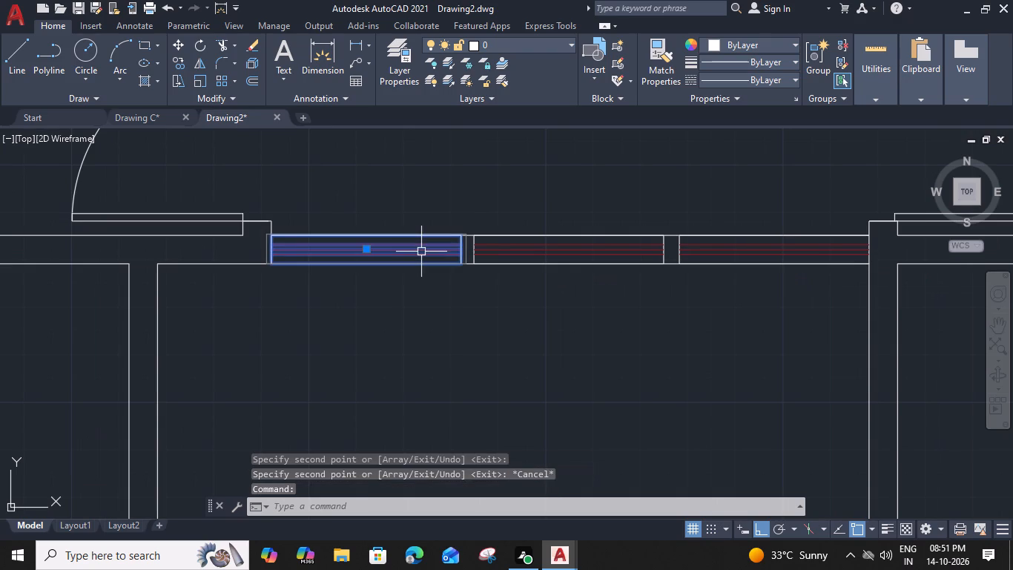
{"action": "key", "text": "c"}
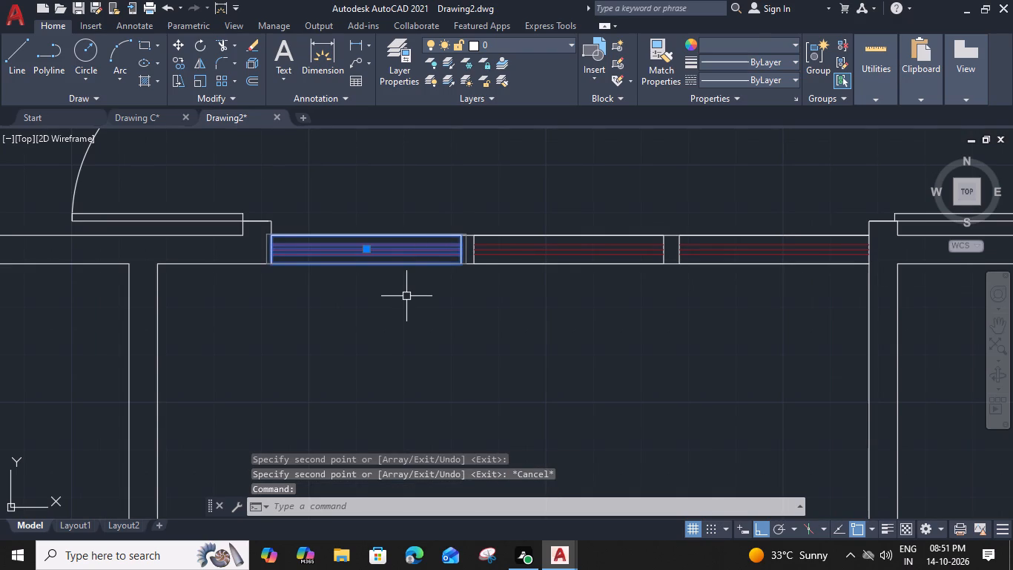
{"action": "type", "text": "O"}
{"action": "key", "text": "space"}
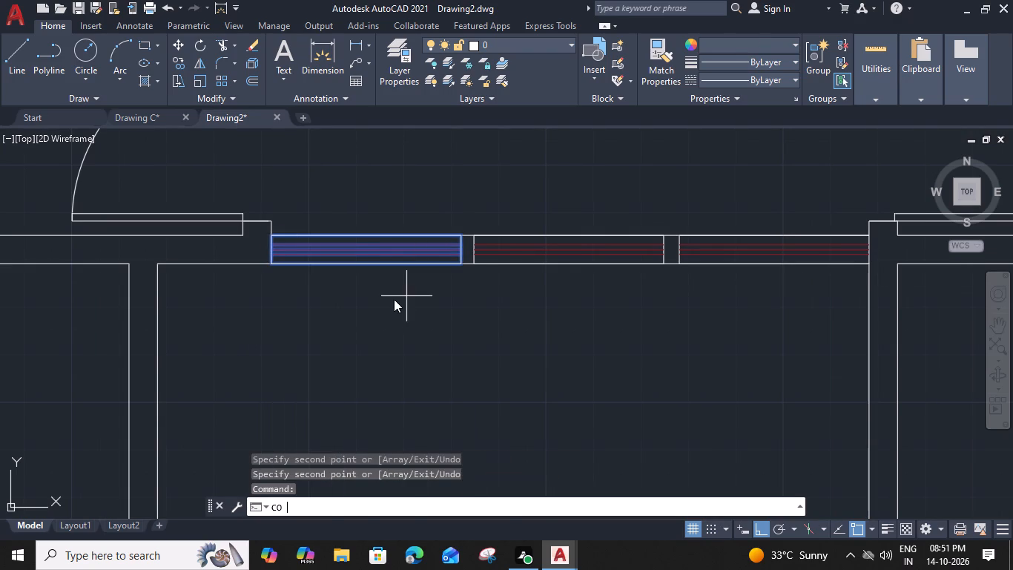
{"action": "left_click", "coordinate": [267, 234]}
{"action": "scroll", "coordinate": [267, 239], "scroll_direction": "down", "scroll_amount": 3}
{"action": "middle_click_drag", "start_coordinate": [268, 275], "coordinate": [357, 178]}
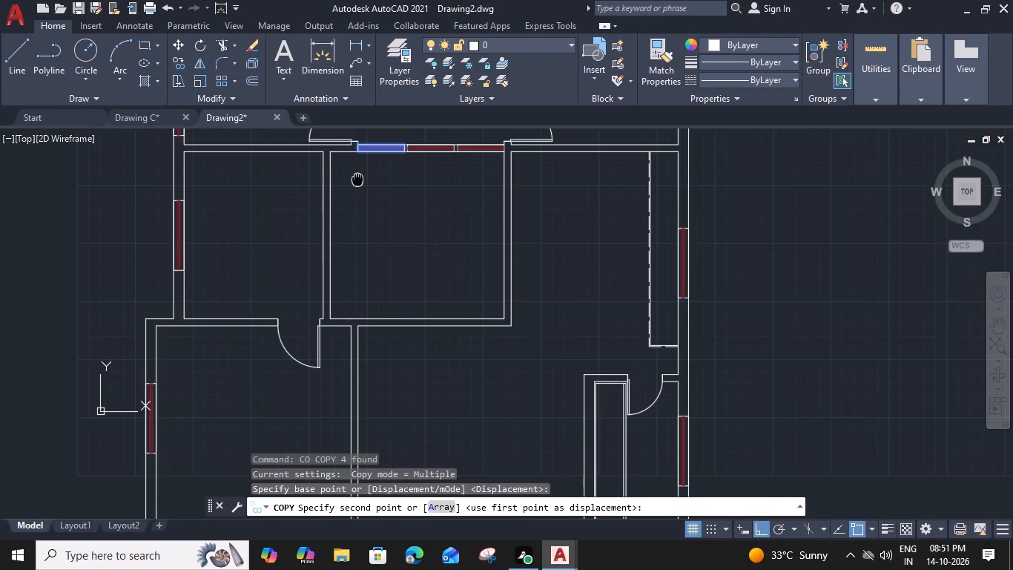
{"action": "scroll", "coordinate": [369, 307], "scroll_direction": "up", "scroll_amount": 3}
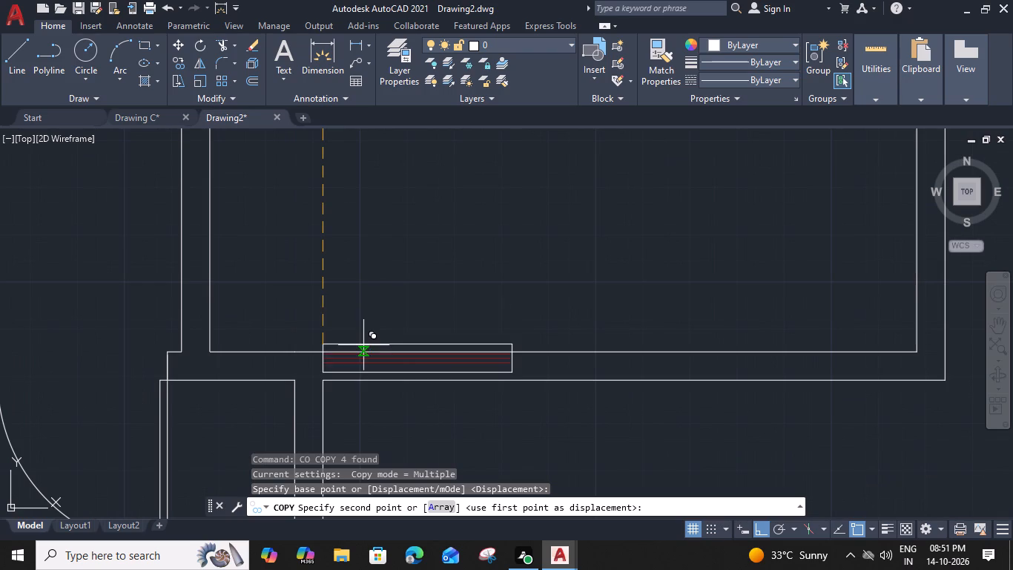
{"action": "left_click", "coordinate": [323, 352]}
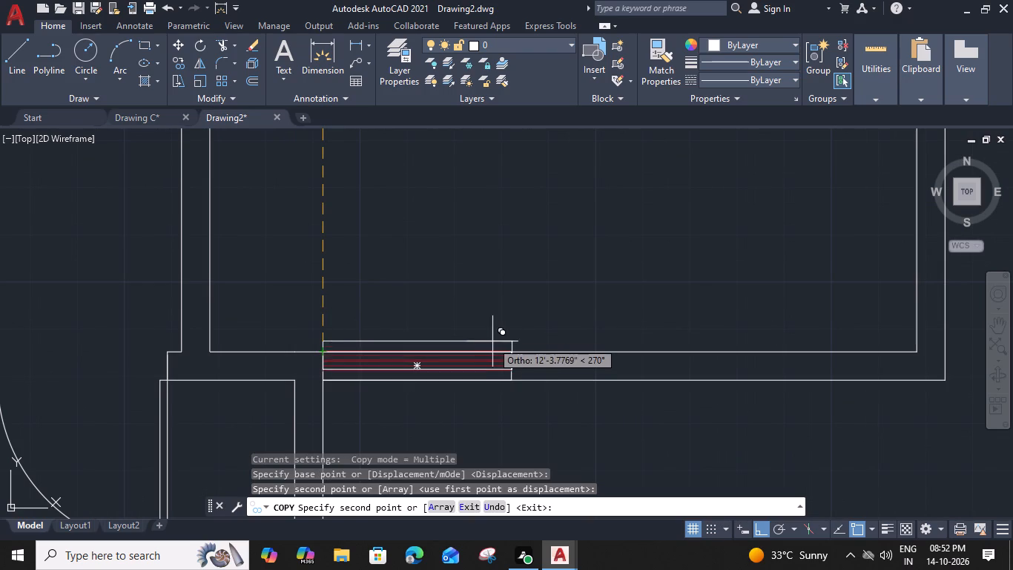
{"action": "key", "text": "Escape"}
Measure the inside dimensions of the room below and to the left of the central room.
{"action": "scroll", "coordinate": [414, 284], "scroll_direction": "down", "scroll_amount": 3}
{"action": "middle_click_drag", "start_coordinate": [439, 274], "coordinate": [624, 158]}
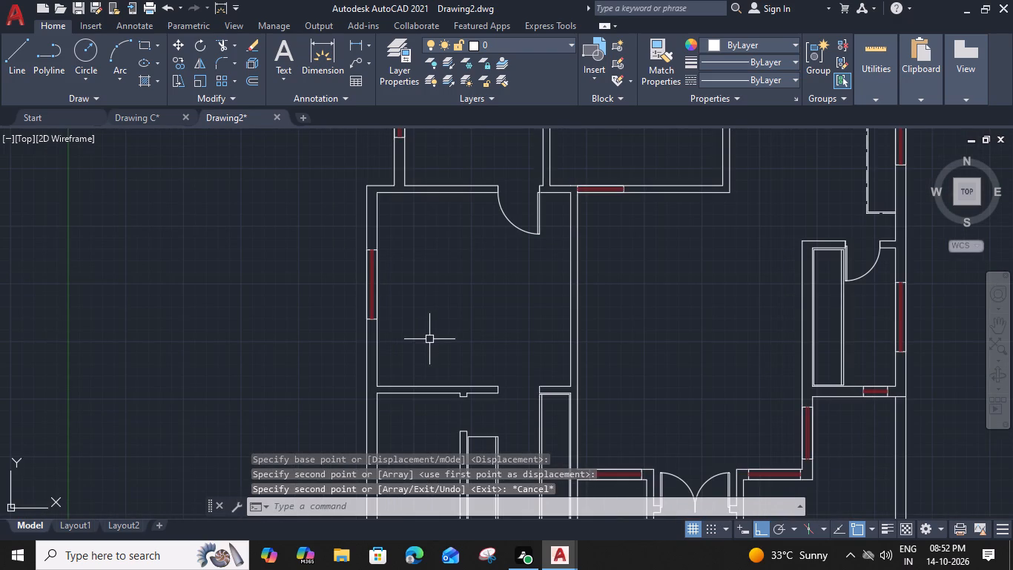
{"action": "type", "text": "ME"}
{"action": "key", "text": "a"}
{"action": "key", "text": "space"}
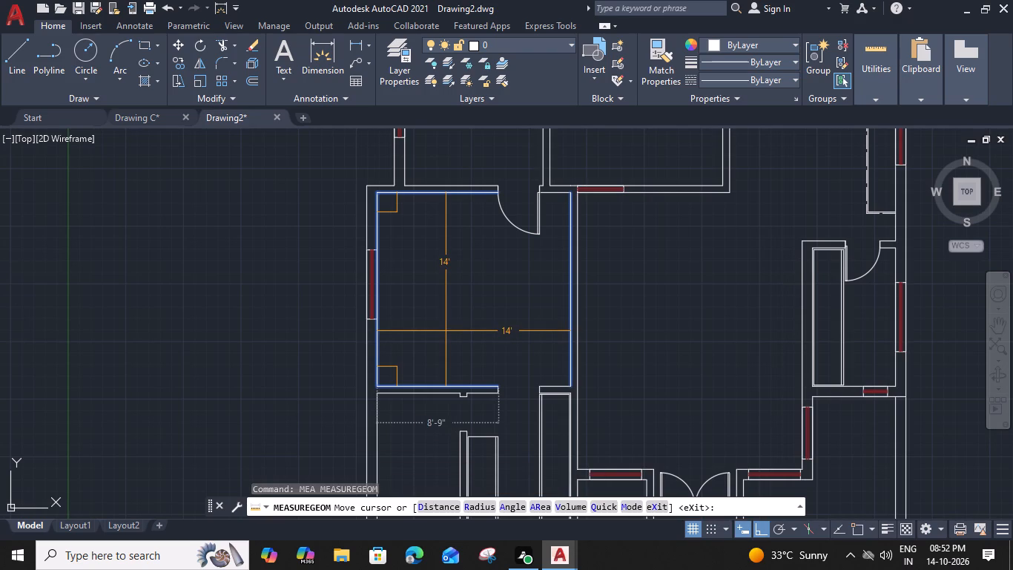
{"action": "middle_click_drag", "start_coordinate": [444, 327], "coordinate": [392, 225]}
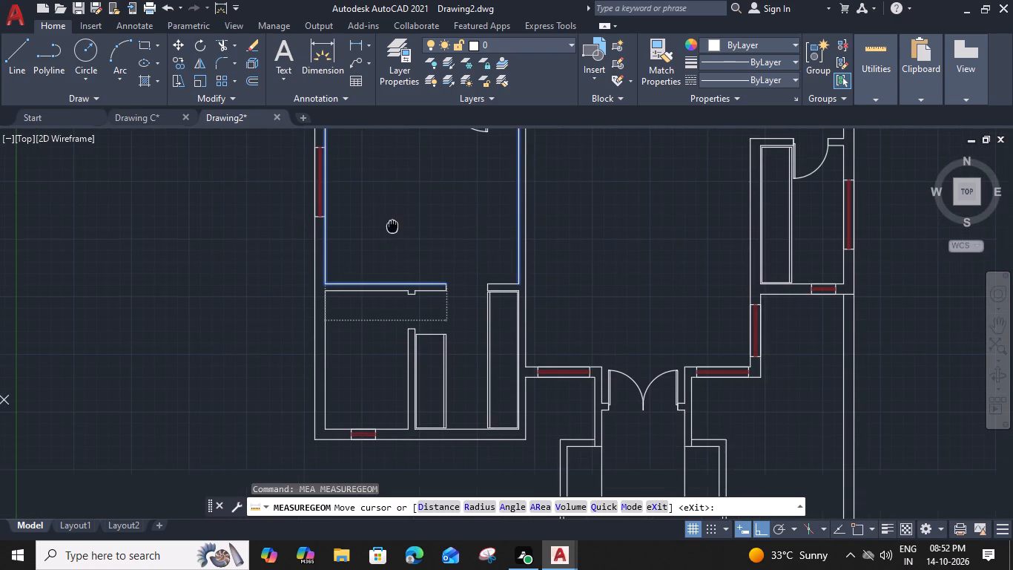
{"action": "key", "text": "Escape"}
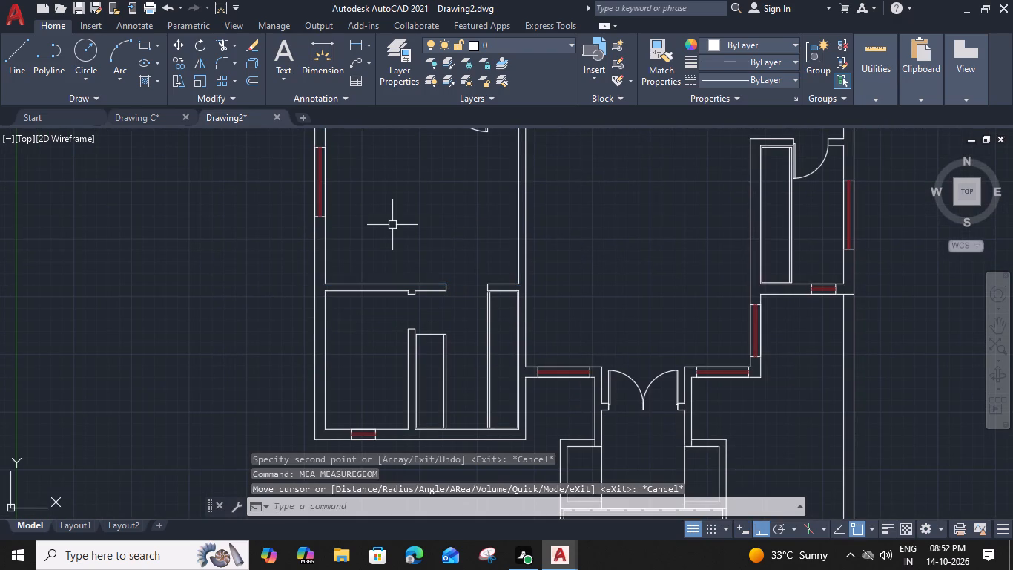
Move the lower-left rooms with their windows and adjoining entrance wall left, aligning their right wall with the central room's left wall.
{"action": "scroll", "coordinate": [564, 270], "scroll_direction": "down", "scroll_amount": 4}
{"action": "scroll", "coordinate": [558, 247], "scroll_direction": "up", "scroll_amount": 2}
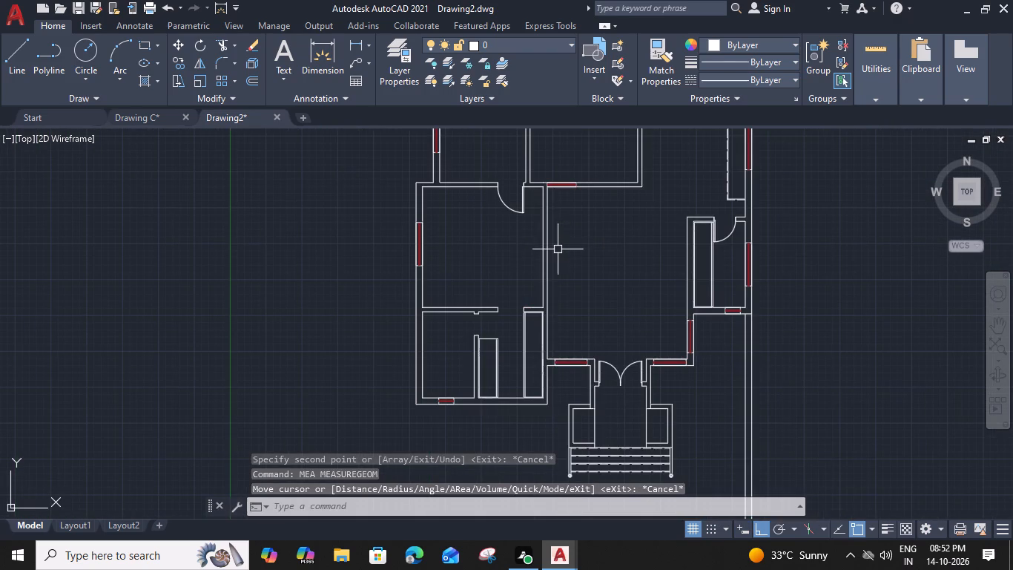
{"action": "left_click", "coordinate": [564, 270]}
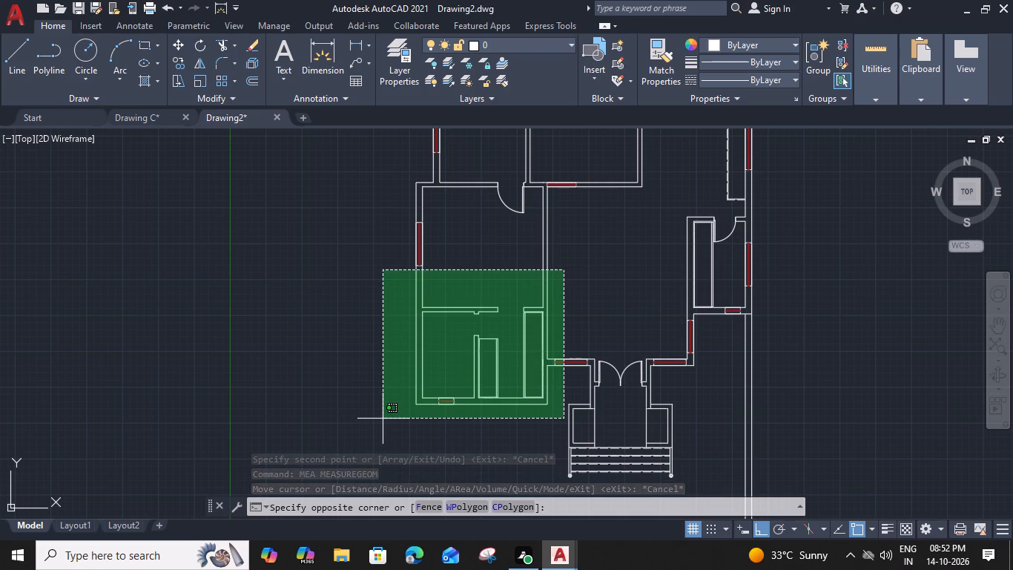
{"action": "left_click", "coordinate": [383, 419]}
{"action": "scroll", "coordinate": [424, 223], "scroll_direction": "up", "scroll_amount": 3}
{"action": "left_click", "coordinate": [395, 215], "text": "shift"}
{"action": "scroll", "coordinate": [517, 244], "scroll_direction": "down", "scroll_amount": 2}
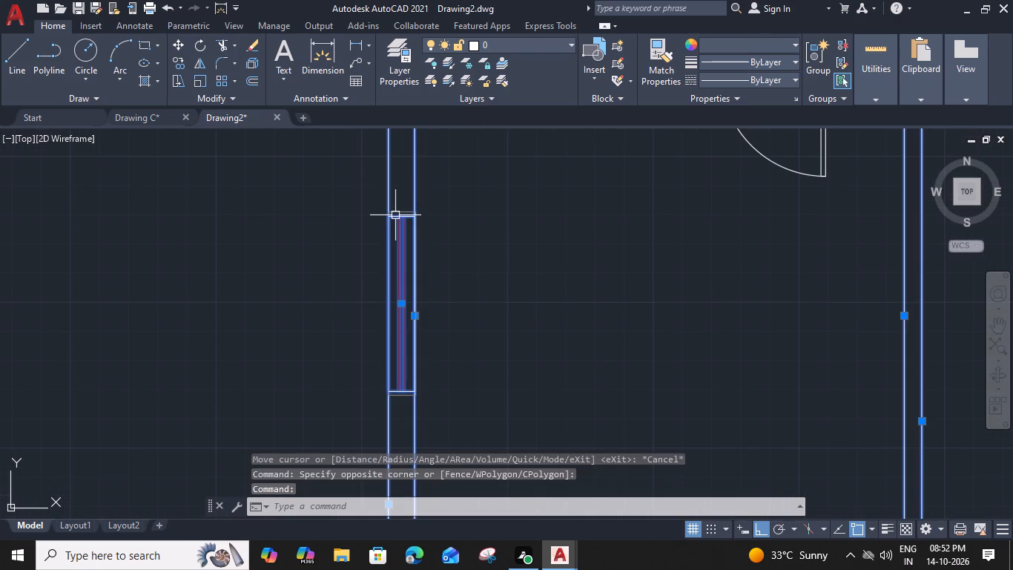
{"action": "middle_click_drag", "start_coordinate": [683, 245], "coordinate": [501, 180]}
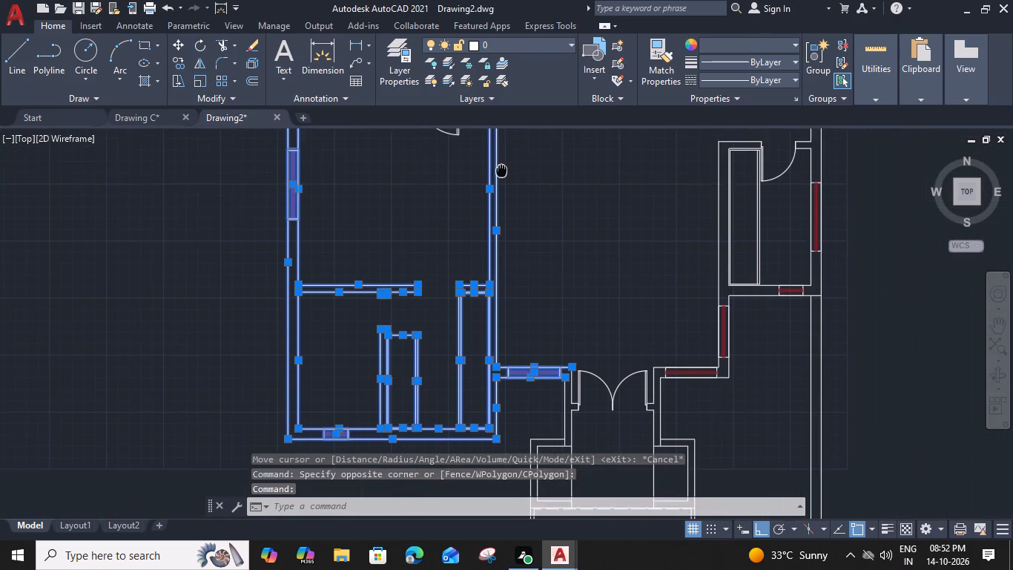
{"action": "key", "text": "m"}
{"action": "key", "text": "space"}
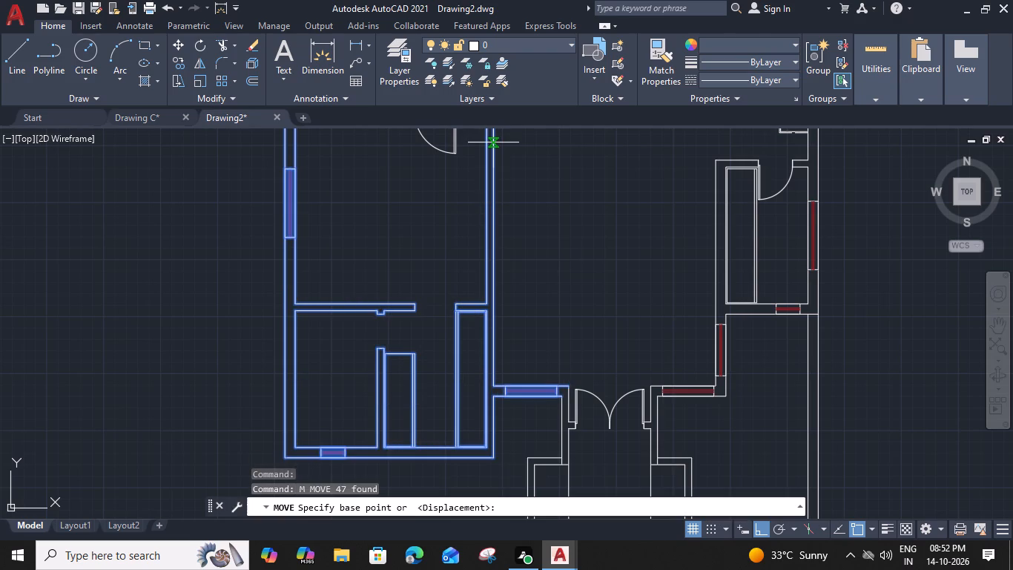
{"action": "middle_click_drag", "start_coordinate": [495, 158], "coordinate": [496, 263]}
{"action": "scroll", "coordinate": [495, 221], "scroll_direction": "up", "scroll_amount": 3}
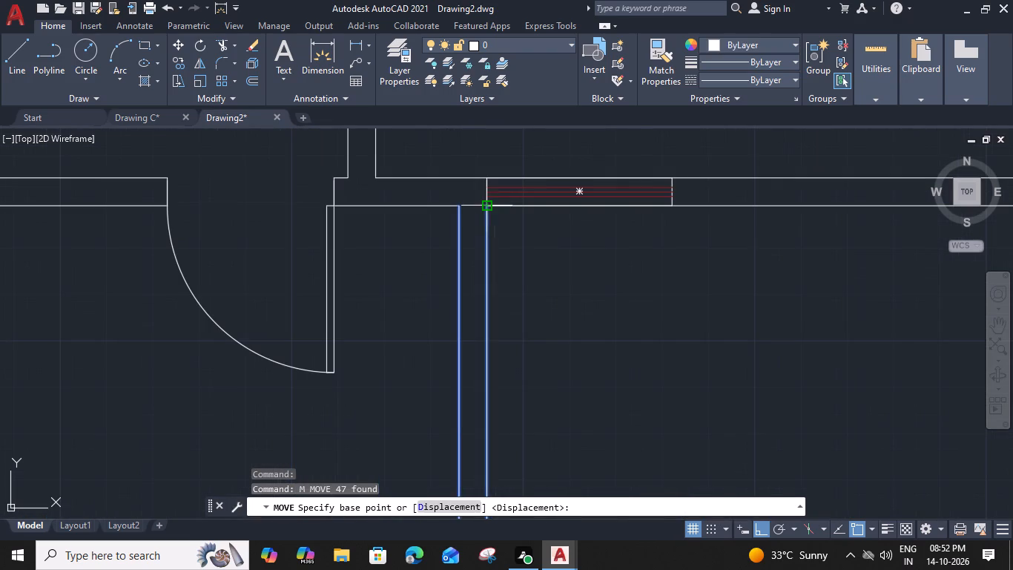
{"action": "left_click", "coordinate": [489, 208]}
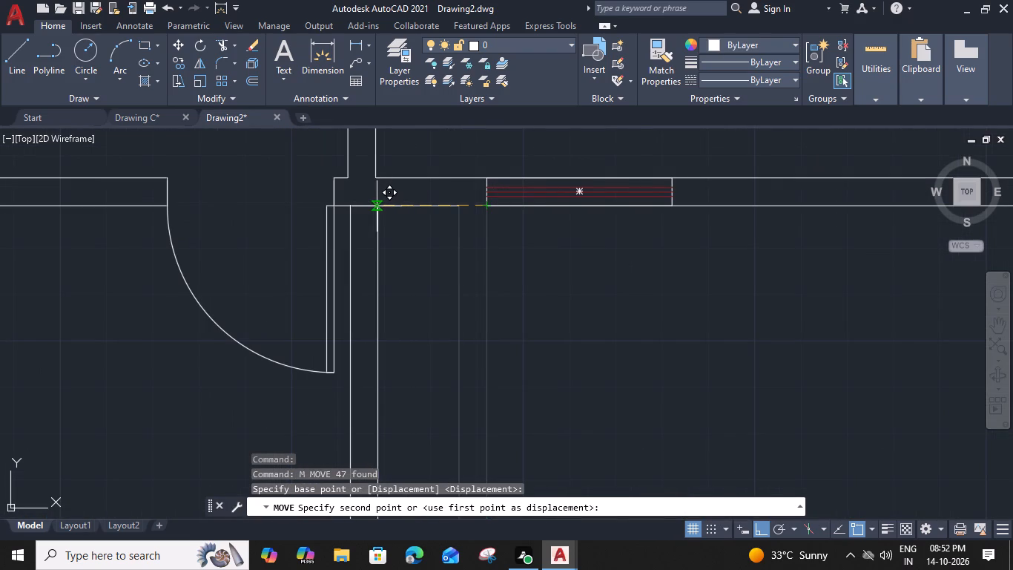
{"action": "left_click", "coordinate": [376, 206]}
Clean the junction at the central room's lower-left corner: trim the surplus lower wall line and extend the window wall's lower line to the shifted wall.
{"action": "scroll", "coordinate": [469, 258], "scroll_direction": "down", "scroll_amount": 1}
{"action": "scroll", "coordinate": [490, 324], "scroll_direction": "down", "scroll_amount": 2}
{"action": "middle_click_drag", "start_coordinate": [494, 312], "coordinate": [500, 108]}
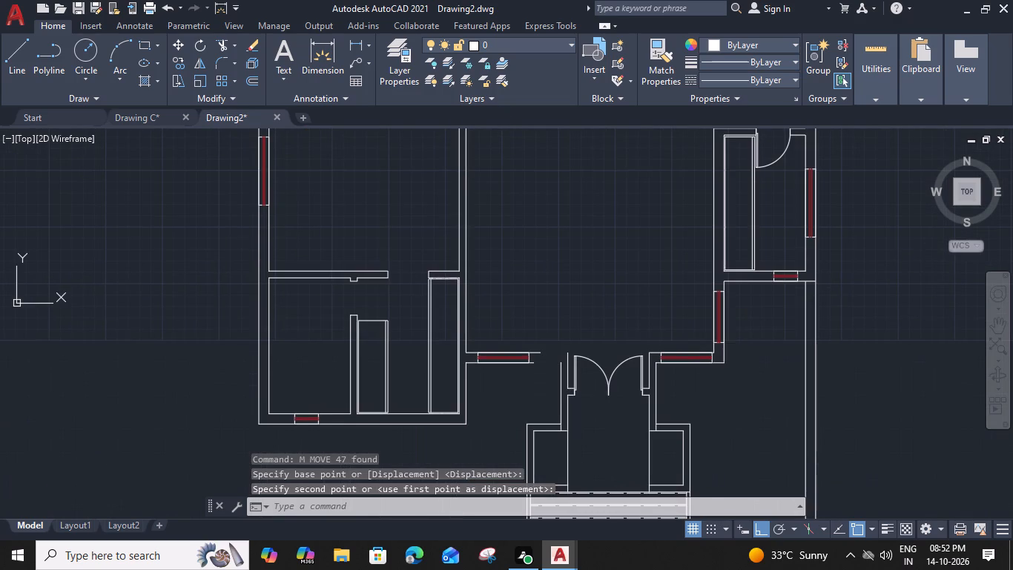
{"action": "middle_click_drag", "start_coordinate": [524, 214], "coordinate": [527, 321]}
{"action": "middle_click_drag", "start_coordinate": [519, 266], "coordinate": [522, 308]}
{"action": "scroll", "coordinate": [471, 210], "scroll_direction": "up", "scroll_amount": 4}
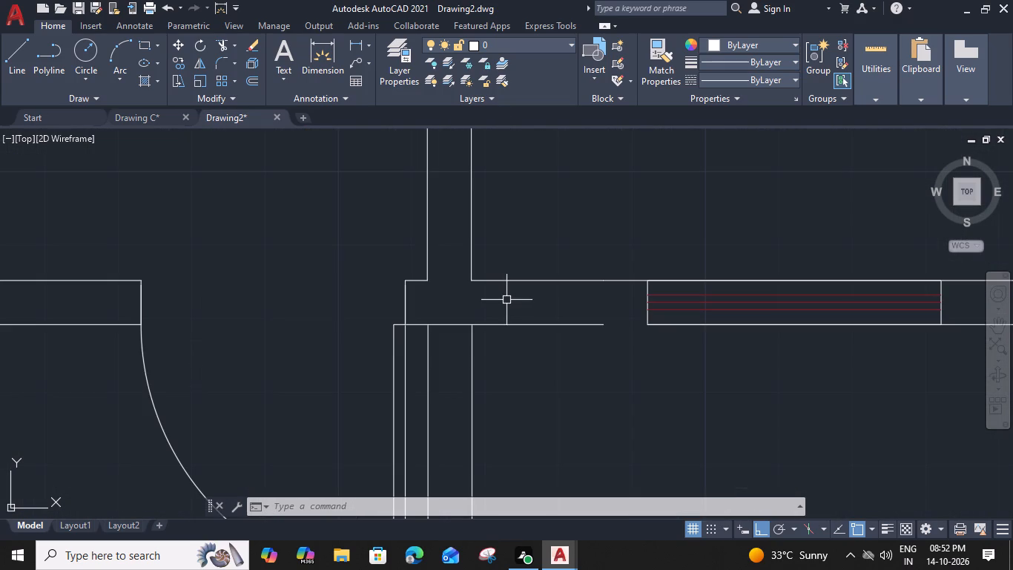
{"action": "key", "text": "t"}
{"action": "type", "text": "R"}
{"action": "key", "text": "space"}
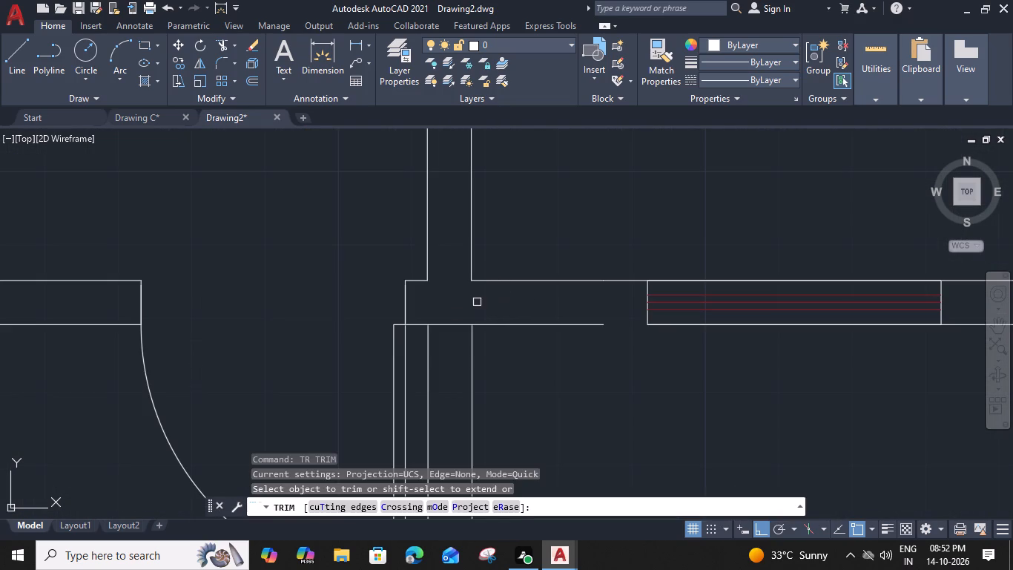
{"action": "left_click", "coordinate": [456, 326]}
{"action": "left_click", "coordinate": [547, 330]}
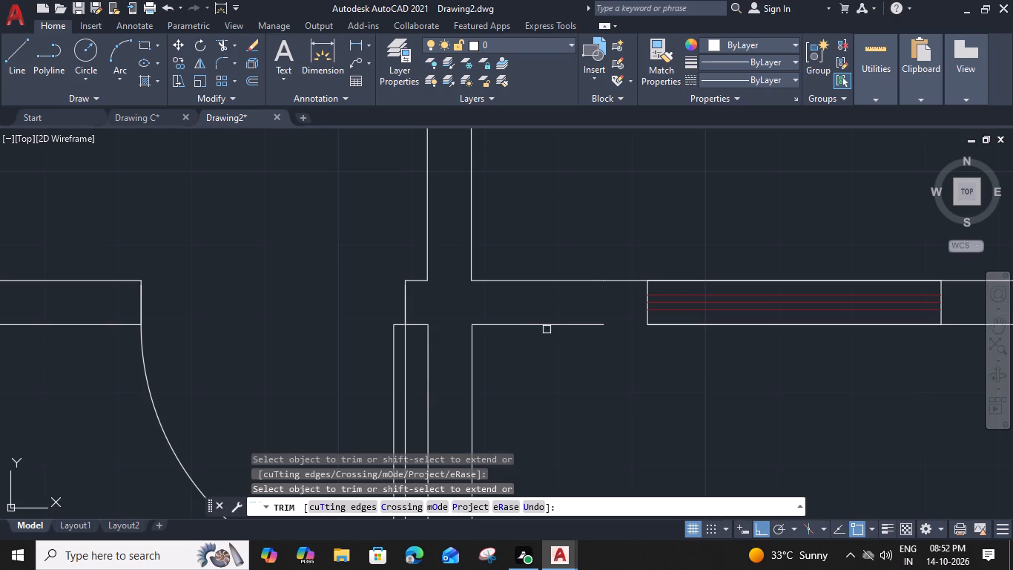
{"action": "left_click", "coordinate": [547, 313]}
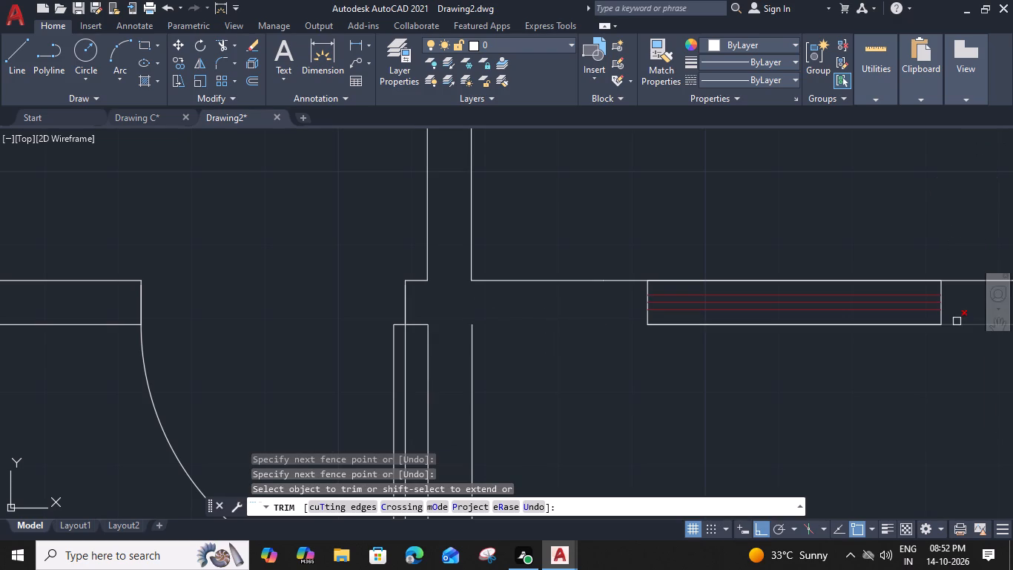
{"action": "left_click", "coordinate": [963, 325], "text": "shift"}
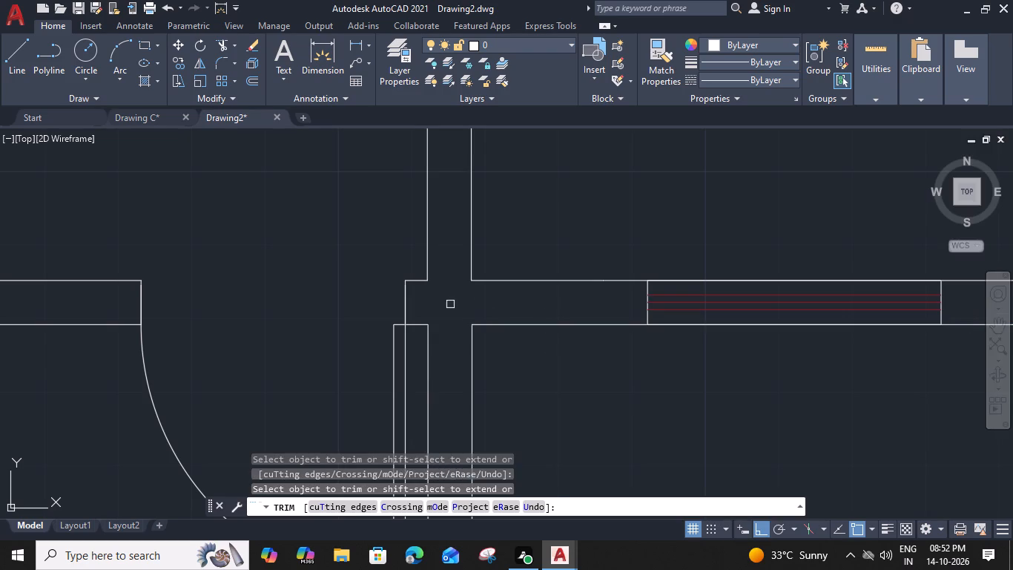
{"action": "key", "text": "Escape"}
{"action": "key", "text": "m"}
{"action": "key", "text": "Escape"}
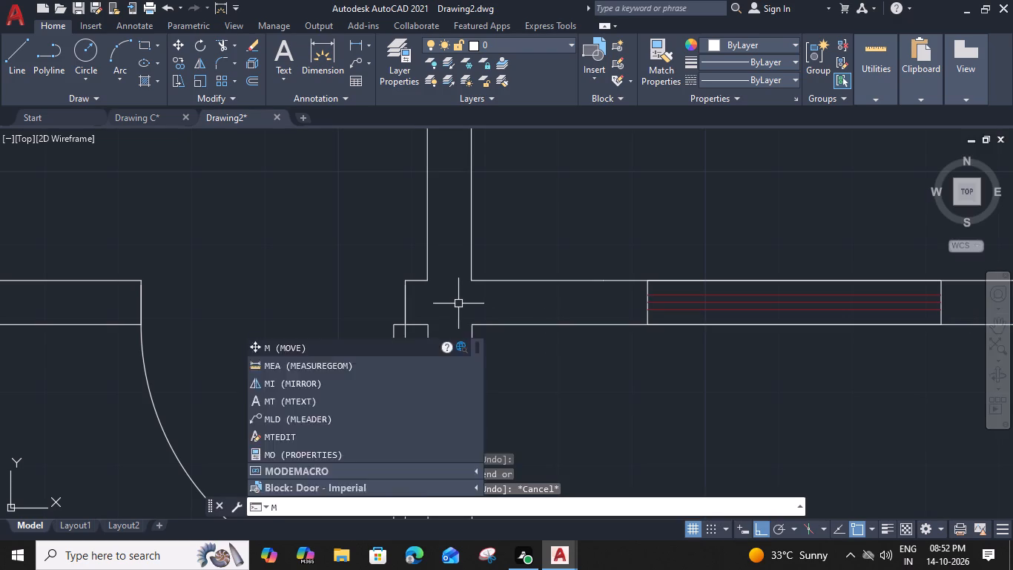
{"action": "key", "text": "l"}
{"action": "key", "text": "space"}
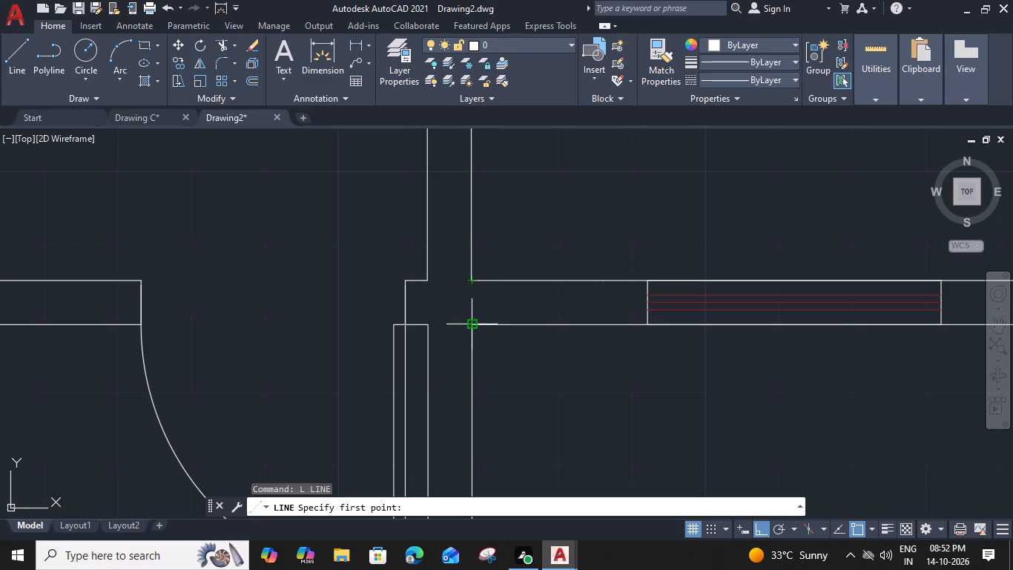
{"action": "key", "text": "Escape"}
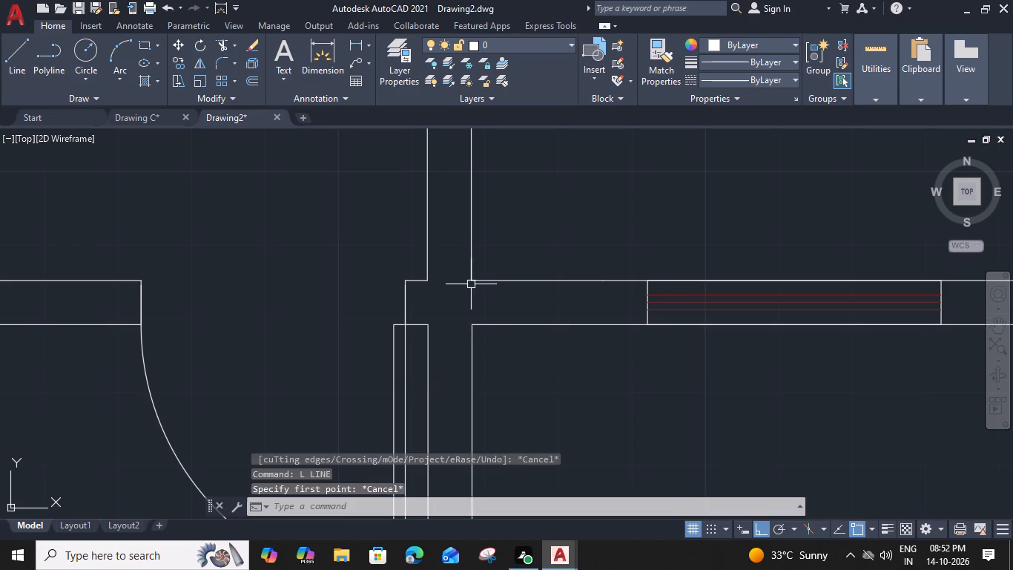
Fillet the outer and inner wall lines at the shifted lower-left room's upper-left corner, using the Multiple option, to close both corners.
{"action": "scroll", "coordinate": [486, 359], "scroll_direction": "down", "scroll_amount": 2}
{"action": "scroll", "coordinate": [513, 424], "scroll_direction": "down", "scroll_amount": 2}
{"action": "middle_click_drag", "start_coordinate": [512, 403], "coordinate": [528, 334]}
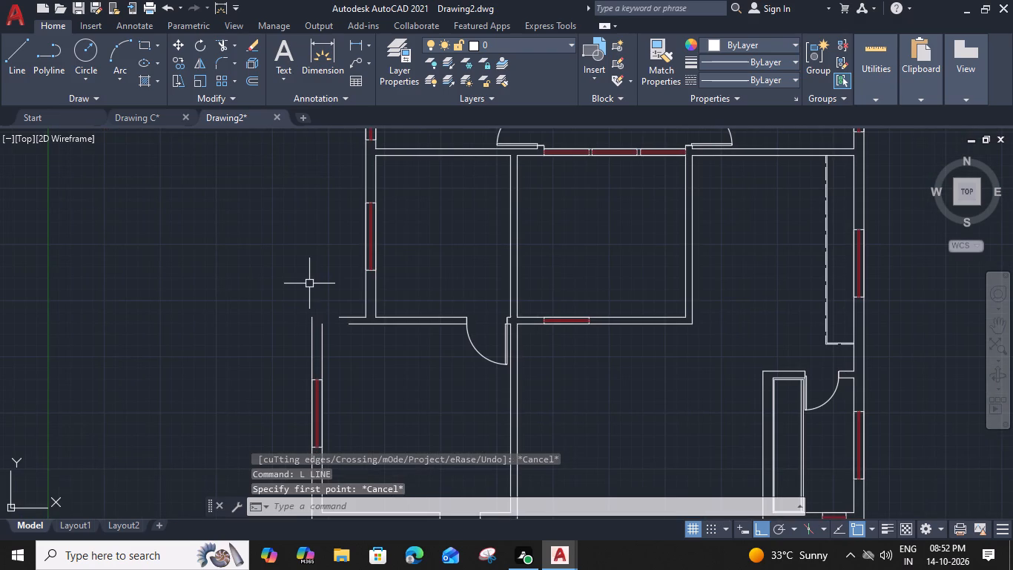
{"action": "key", "text": "e"}
{"action": "key", "text": "Escape"}
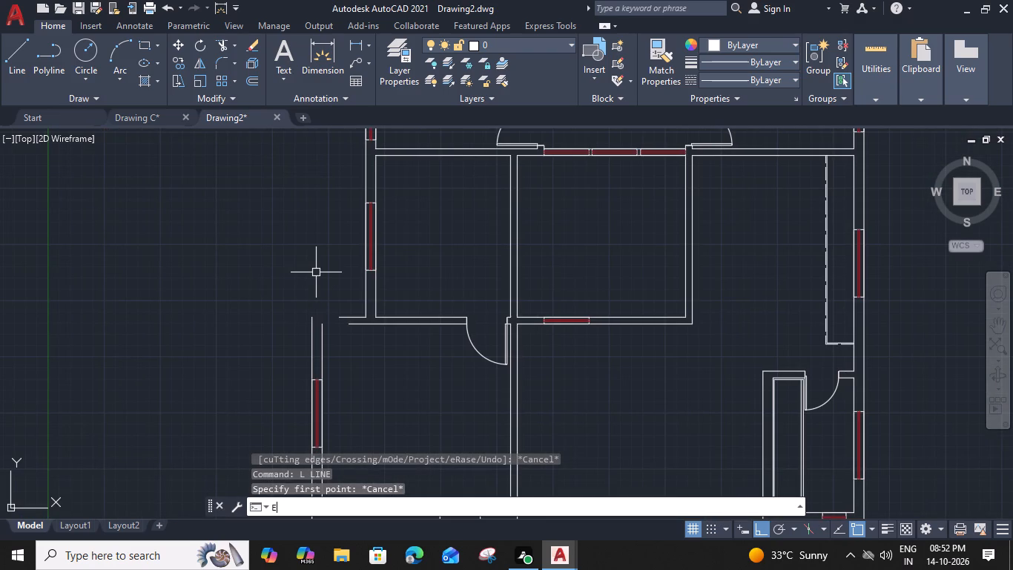
{"action": "type", "text": "F"}
{"action": "key", "text": "space"}
{"action": "type", "text": "M"}
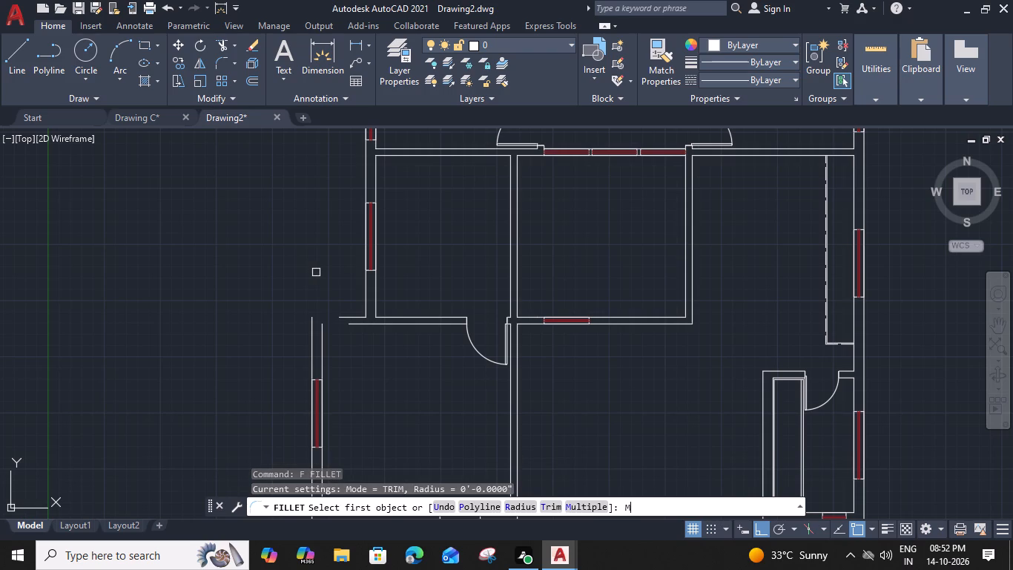
{"action": "key", "text": "space"}
{"action": "scroll", "coordinate": [357, 335], "scroll_direction": "up", "scroll_amount": 2}
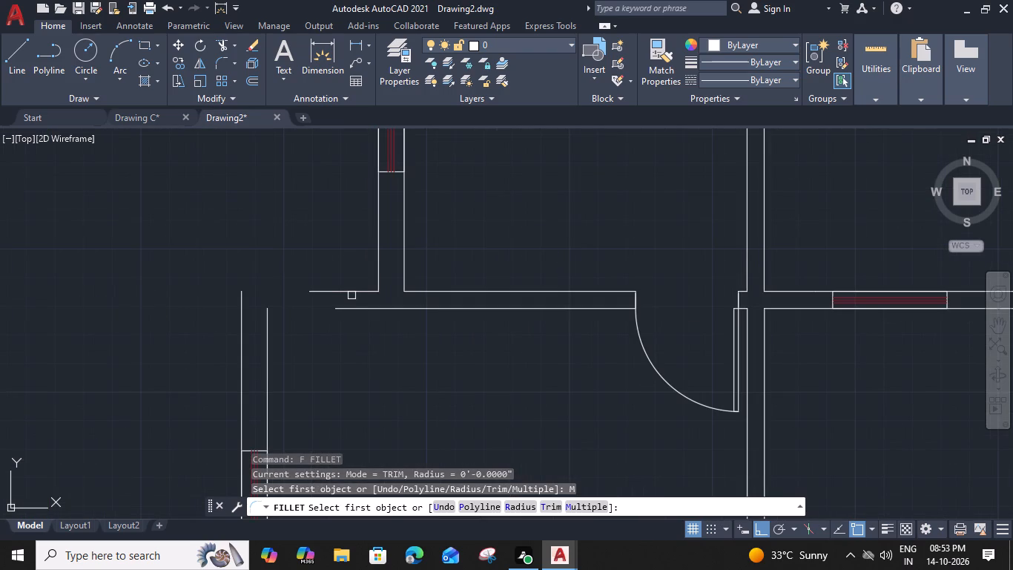
{"action": "left_click", "coordinate": [342, 289]}
{"action": "left_click", "coordinate": [242, 308]}
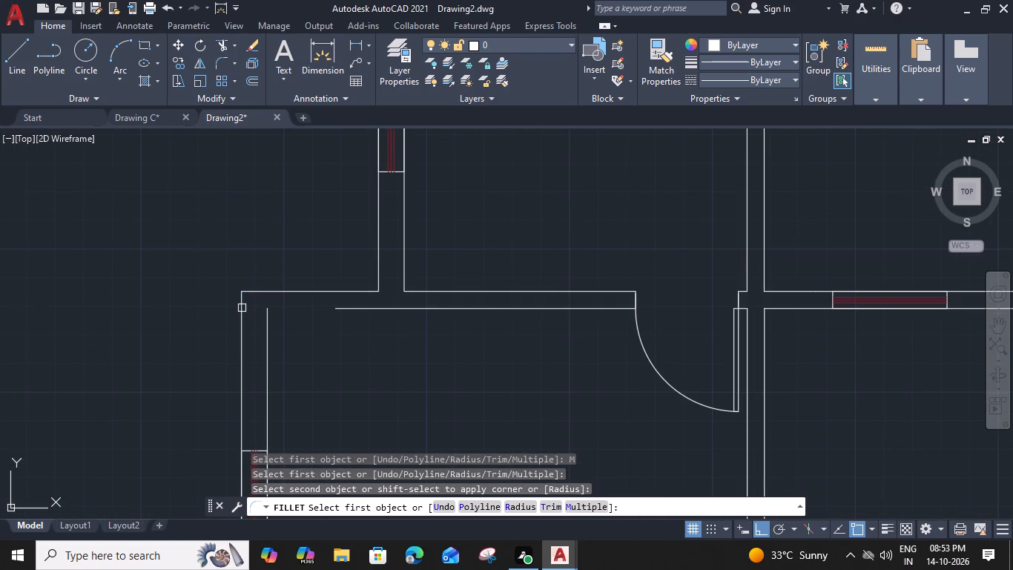
{"action": "left_click", "coordinate": [358, 309]}
{"action": "left_click", "coordinate": [270, 324]}
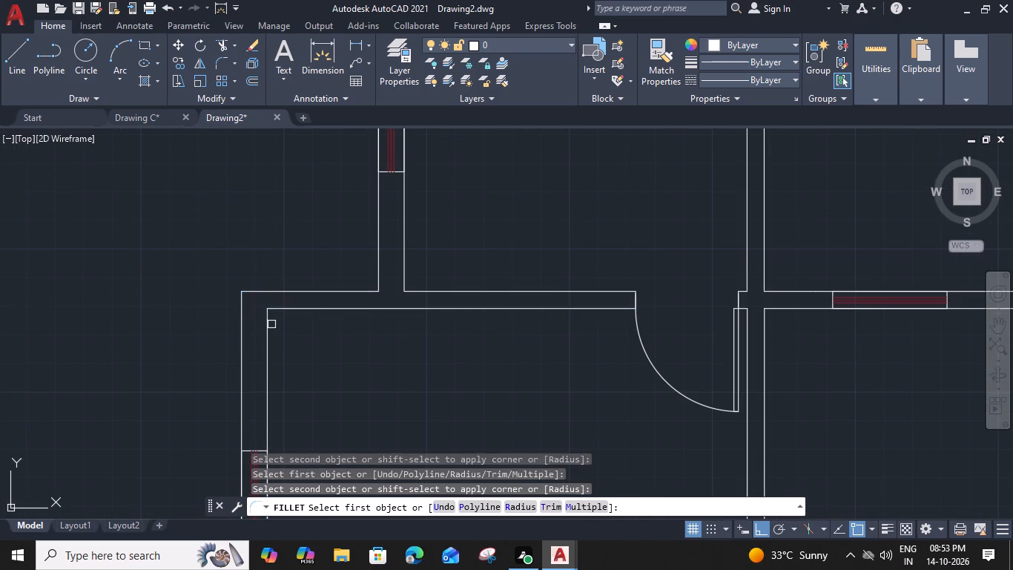
{"action": "key", "text": "Escape"}
Move the entrance porch with its double door, steps, railings and adjoining window walls left to meet the end of the left window wall.
{"action": "scroll", "coordinate": [393, 320], "scroll_direction": "down", "scroll_amount": 3}
{"action": "middle_click_drag", "start_coordinate": [407, 333], "coordinate": [384, 140]}
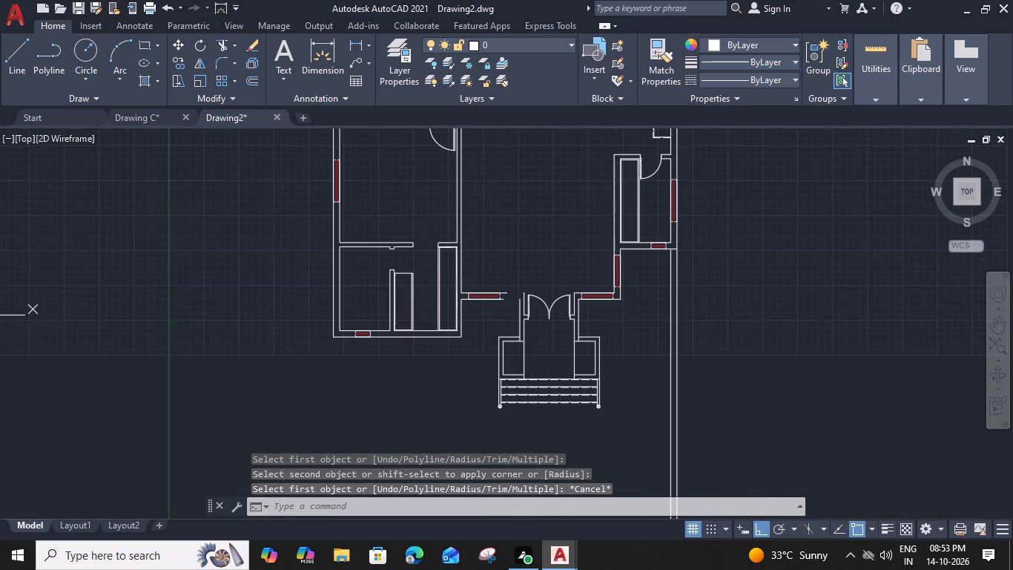
{"action": "scroll", "coordinate": [531, 317], "scroll_direction": "up", "scroll_amount": 2}
{"action": "scroll", "coordinate": [742, 331], "scroll_direction": "up", "scroll_amount": 1}
{"action": "middle_click_drag", "start_coordinate": [747, 331], "coordinate": [720, 296]}
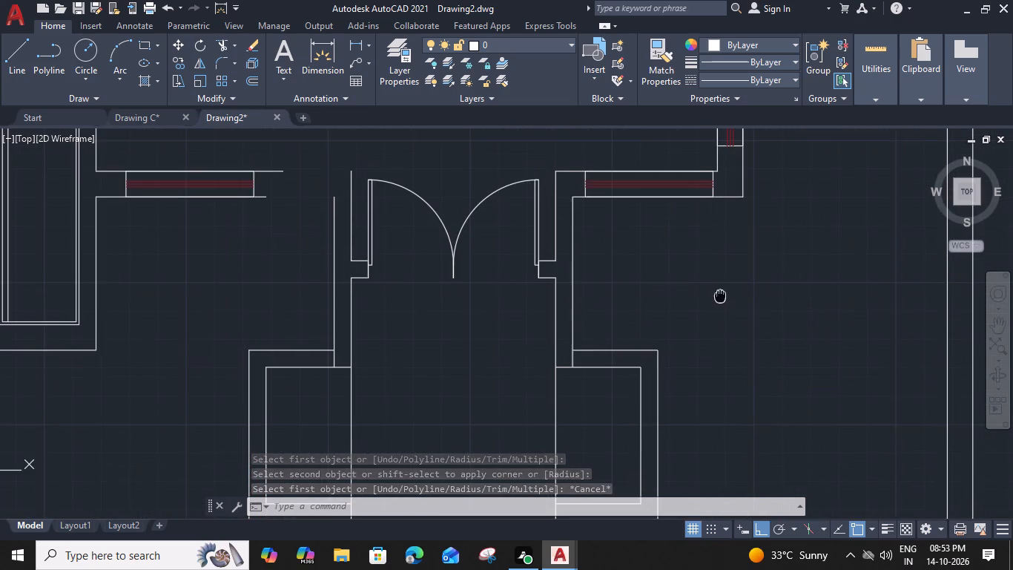
{"action": "middle_click_drag", "start_coordinate": [720, 296], "coordinate": [722, 294]}
{"action": "scroll", "coordinate": [727, 281], "scroll_direction": "down", "scroll_amount": 2}
{"action": "left_click", "coordinate": [768, 208]}
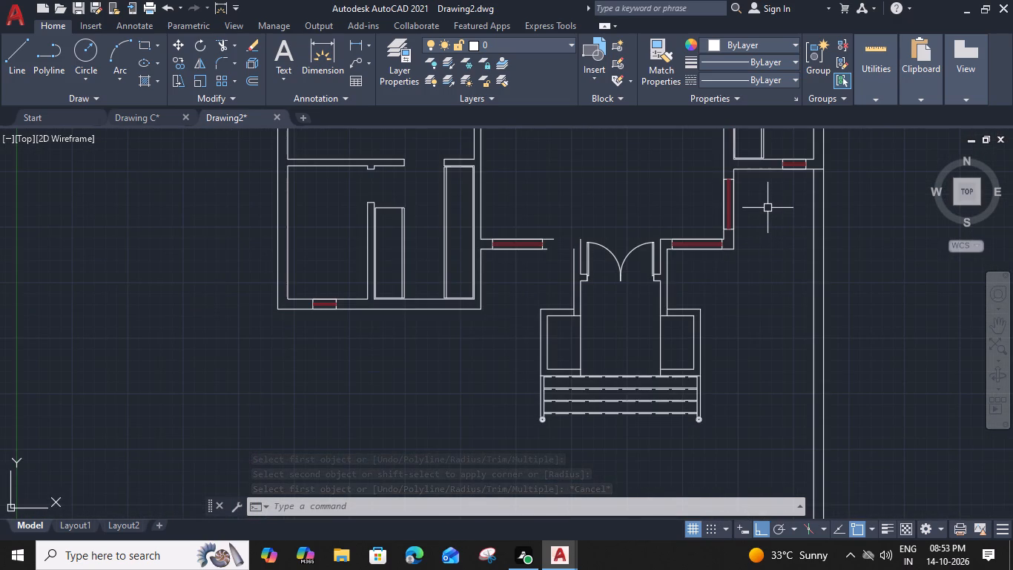
{"action": "left_click", "coordinate": [567, 416]}
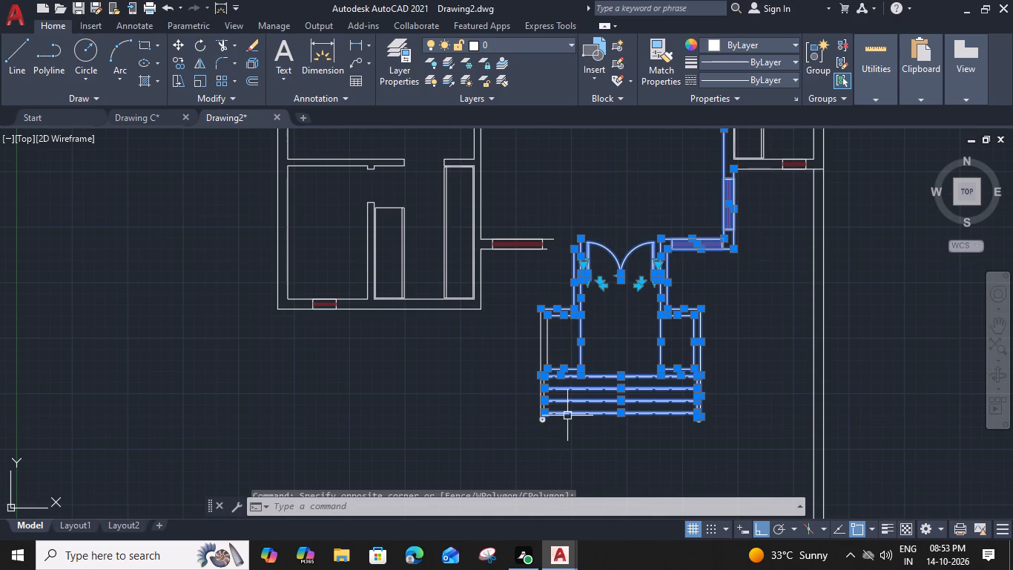
{"action": "scroll", "coordinate": [561, 353], "scroll_direction": "up", "scroll_amount": 1}
{"action": "left_click", "coordinate": [560, 333], "text": "shift"}
{"action": "left_click", "coordinate": [485, 367], "text": "shift"}
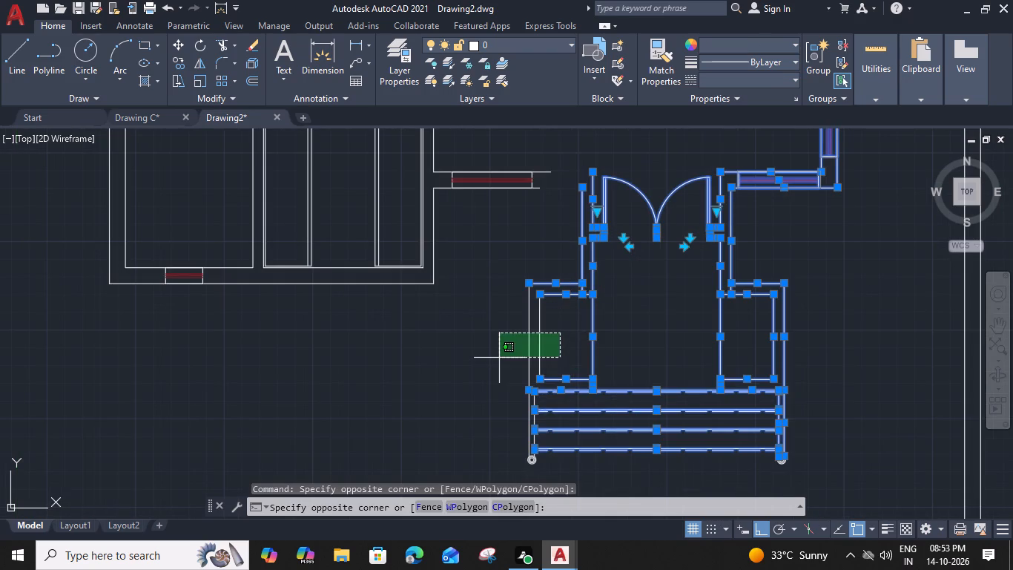
{"action": "scroll", "coordinate": [535, 425], "scroll_direction": "up", "scroll_amount": 2}
{"action": "middle_click_drag", "start_coordinate": [541, 398], "coordinate": [553, 298]}
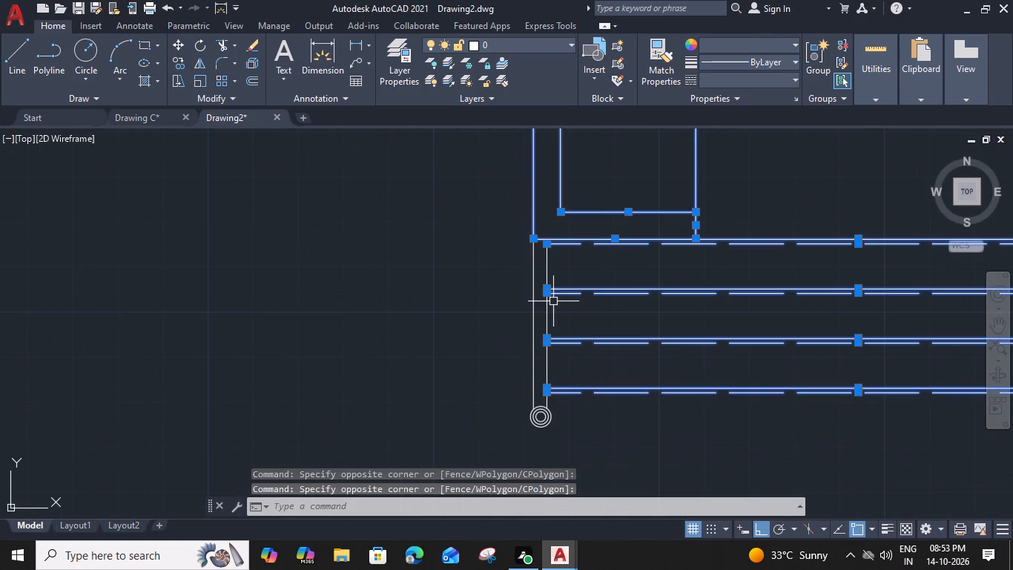
{"action": "left_click_drag", "start_coordinate": [565, 266], "coordinate": [539, 275], "text": "shift"}
{"action": "left_click", "coordinate": [503, 281], "text": "shift"}
{"action": "scroll", "coordinate": [504, 277], "scroll_direction": "down", "scroll_amount": 2}
{"action": "scroll", "coordinate": [519, 358], "scroll_direction": "up", "scroll_amount": 3}
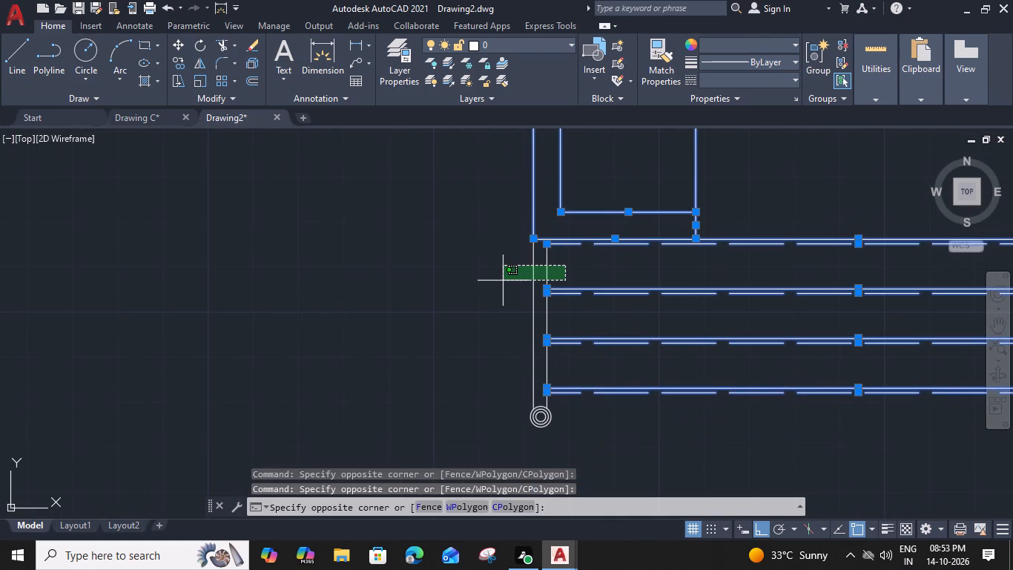
{"action": "left_click_drag", "start_coordinate": [561, 258], "coordinate": [495, 272], "text": "shift"}
{"action": "left_click", "coordinate": [409, 292], "text": "shift"}
{"action": "scroll", "coordinate": [616, 361], "scroll_direction": "down", "scroll_amount": 2}
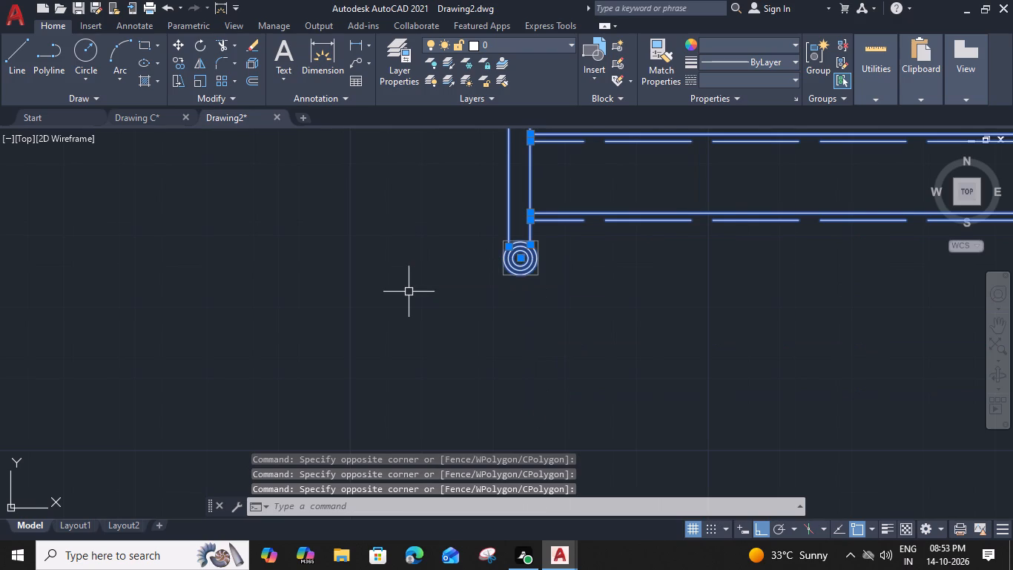
{"action": "middle_click_drag", "start_coordinate": [639, 356], "coordinate": [279, 354]}
{"action": "scroll", "coordinate": [550, 347], "scroll_direction": "up", "scroll_amount": 3}
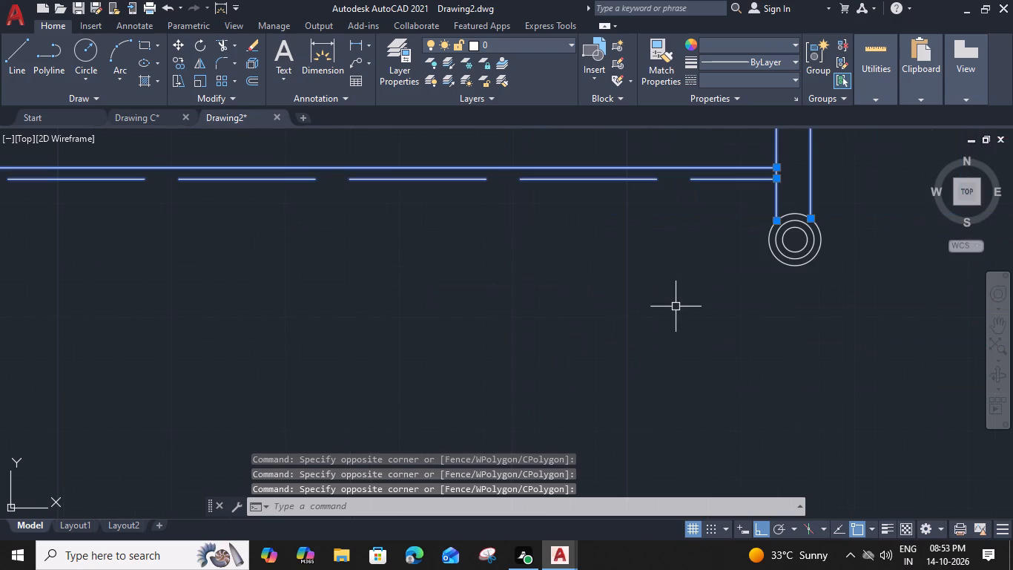
{"action": "left_click", "coordinate": [824, 235], "text": "shift"}
{"action": "scroll", "coordinate": [684, 272], "scroll_direction": "down", "scroll_amount": 3}
{"action": "scroll", "coordinate": [579, 290], "scroll_direction": "down", "scroll_amount": 3}
{"action": "middle_click_drag", "start_coordinate": [576, 294], "coordinate": [539, 406]}
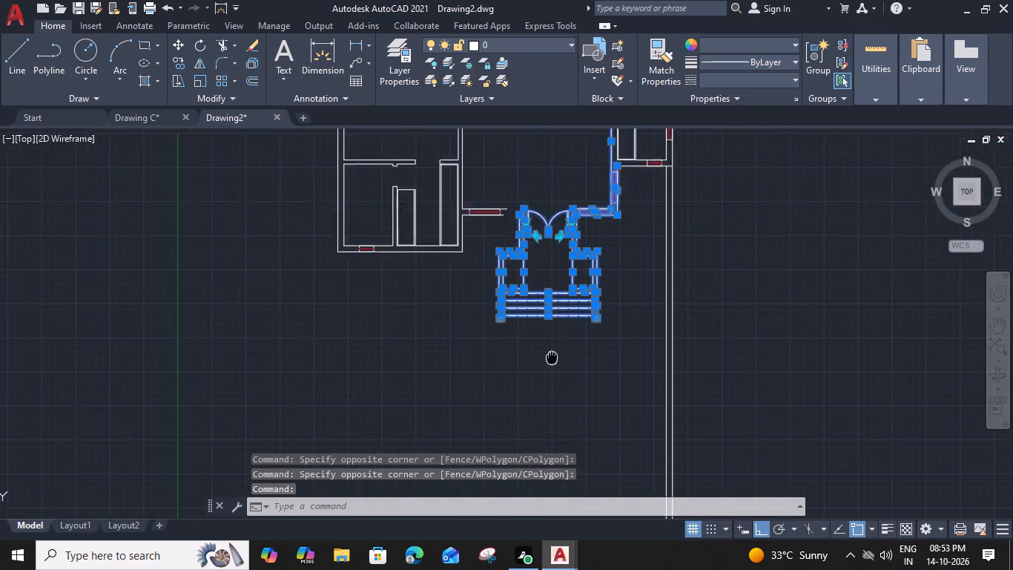
{"action": "middle_click_drag", "start_coordinate": [539, 406], "coordinate": [535, 421]}
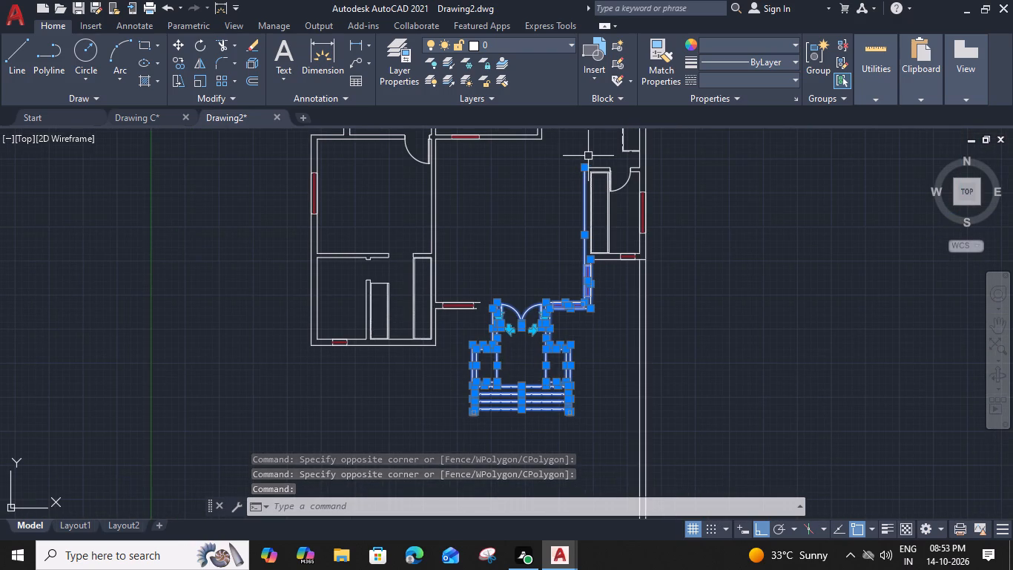
{"action": "key", "text": "m"}
{"action": "key", "text": "space"}
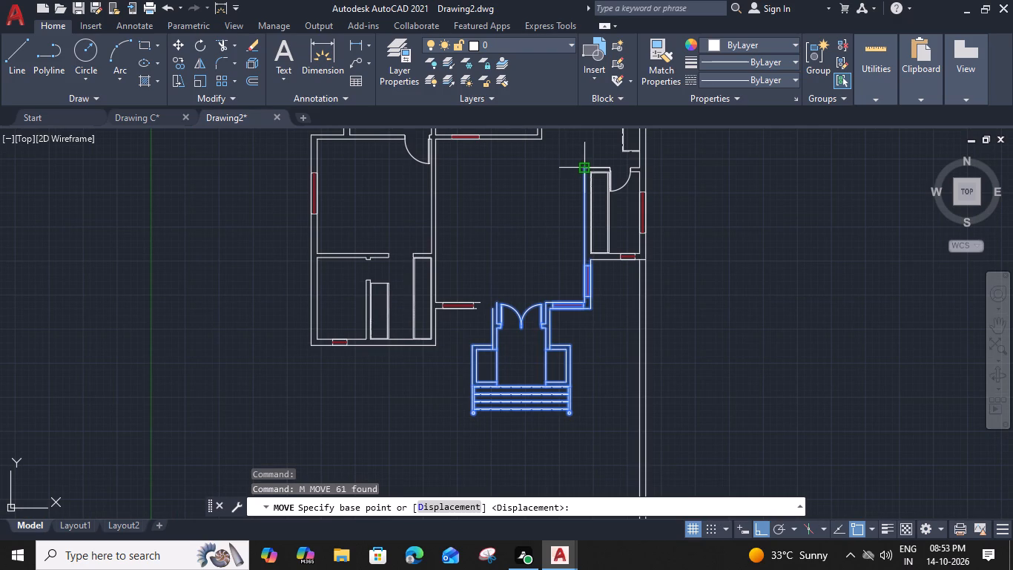
{"action": "scroll", "coordinate": [501, 309], "scroll_direction": "up", "scroll_amount": 3}
{"action": "left_click", "coordinate": [463, 305]}
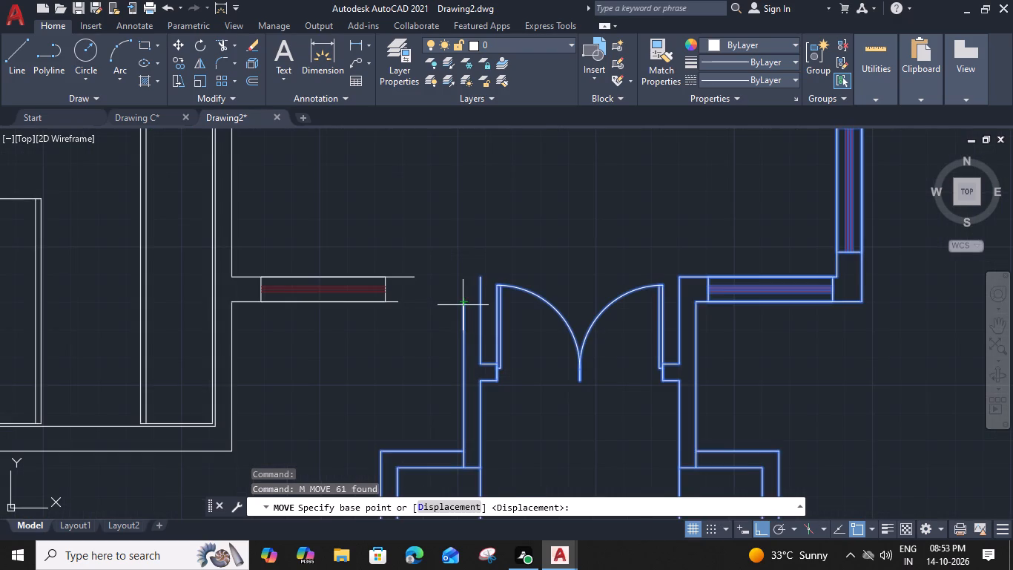
{"action": "left_click", "coordinate": [395, 306]}
Extend the outer upper and lower wall lines of the small lower-right room left to the moved window wall's lines.
{"action": "scroll", "coordinate": [610, 314], "scroll_direction": "down", "scroll_amount": 3}
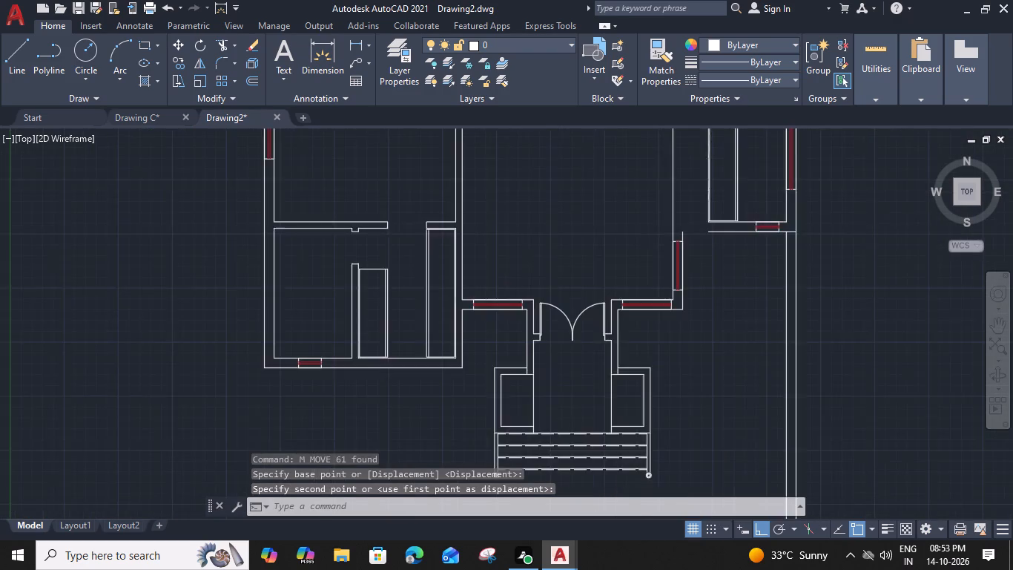
{"action": "middle_click_drag", "start_coordinate": [664, 290], "coordinate": [586, 325]}
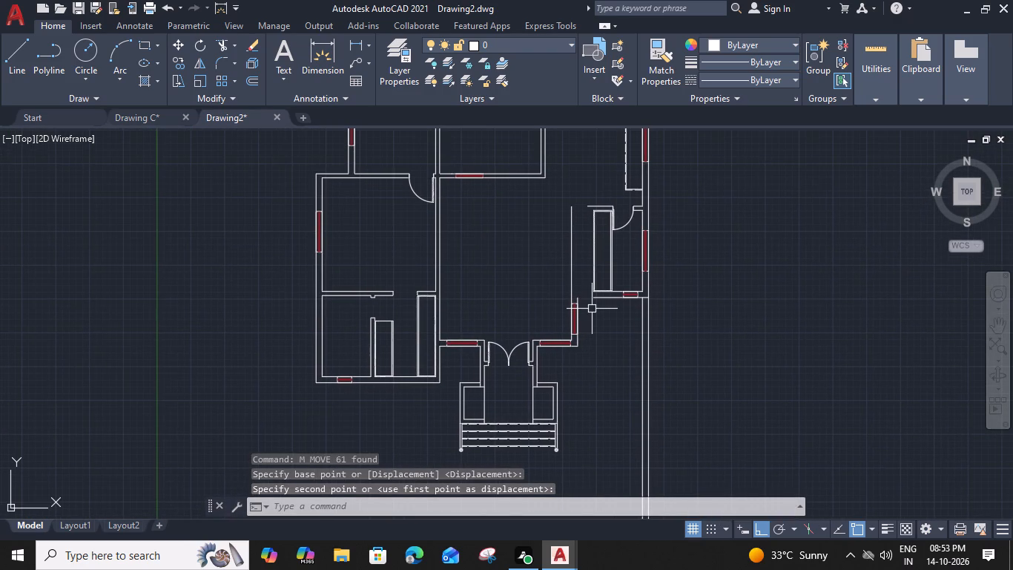
{"action": "scroll", "coordinate": [596, 275], "scroll_direction": "up", "scroll_amount": 2}
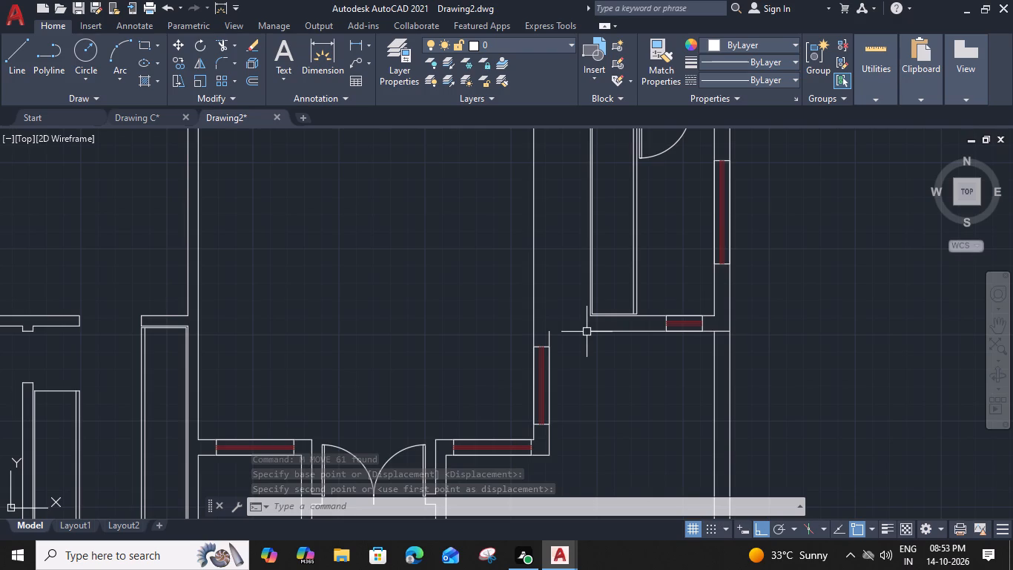
{"action": "middle_click_drag", "start_coordinate": [658, 250], "coordinate": [631, 330]}
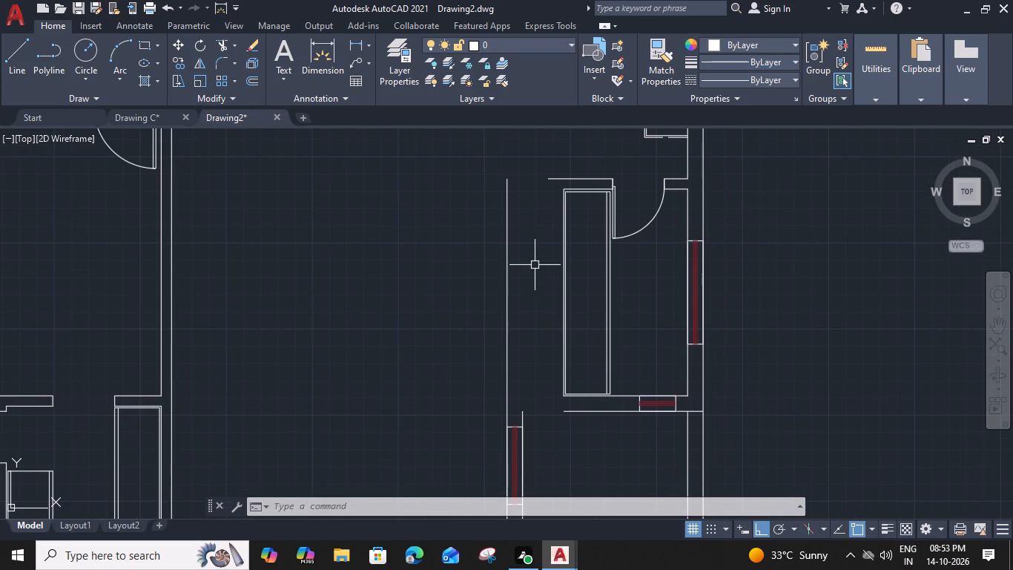
{"action": "type", "text": "EX"}
{"action": "key", "text": "space"}
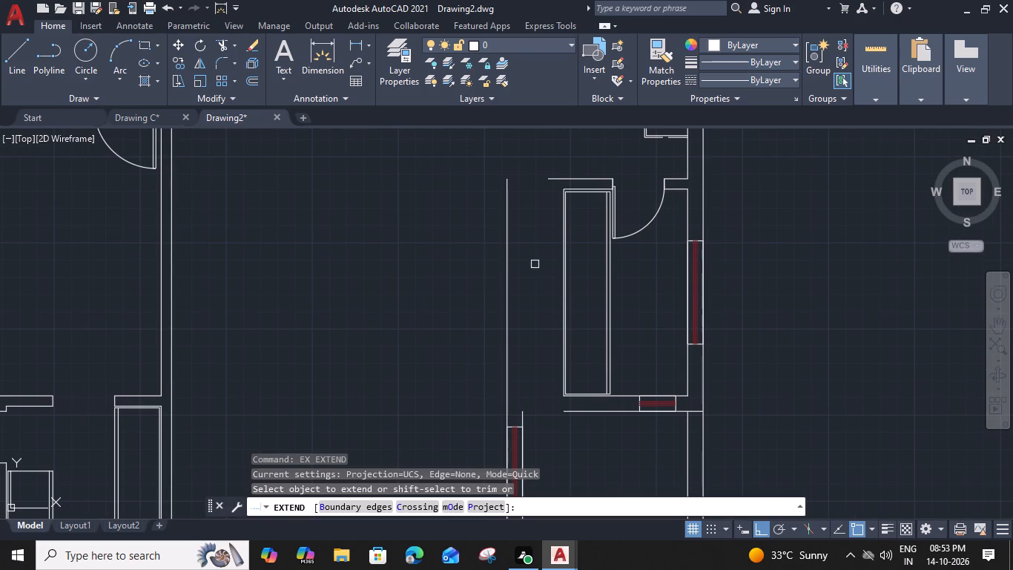
{"action": "left_click", "coordinate": [567, 180]}
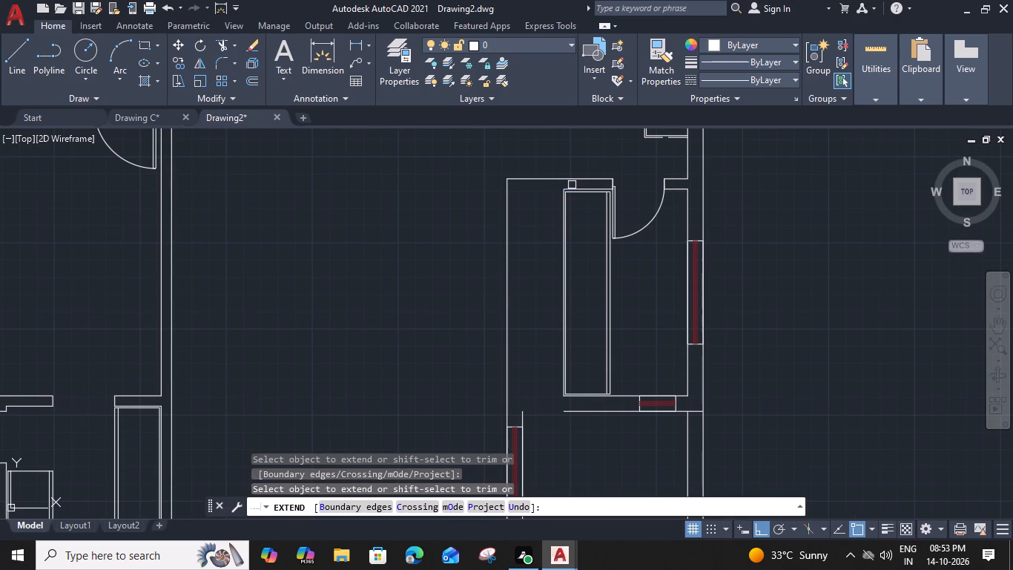
{"action": "left_click", "coordinate": [581, 411]}
{"action": "key", "text": "Escape"}
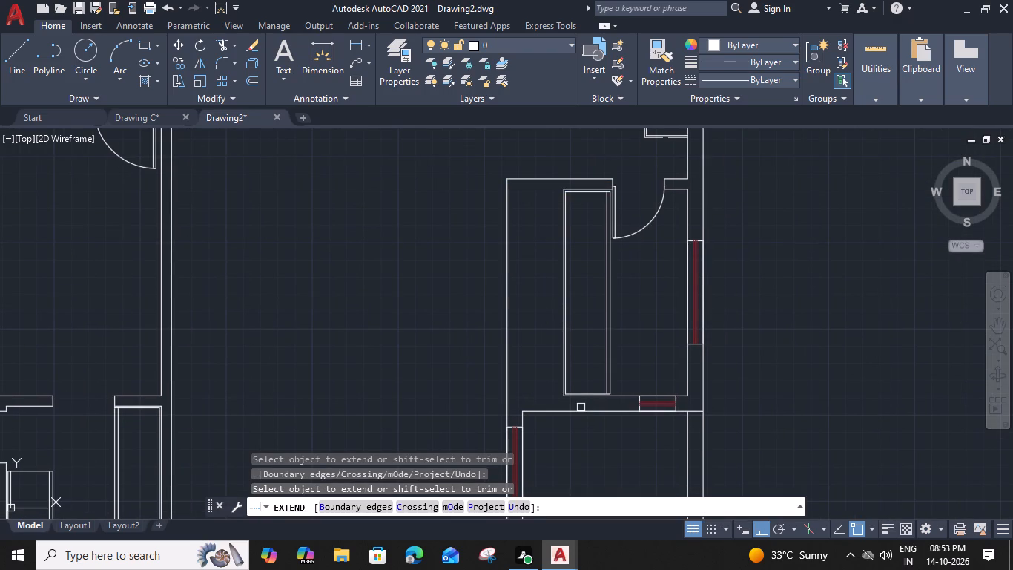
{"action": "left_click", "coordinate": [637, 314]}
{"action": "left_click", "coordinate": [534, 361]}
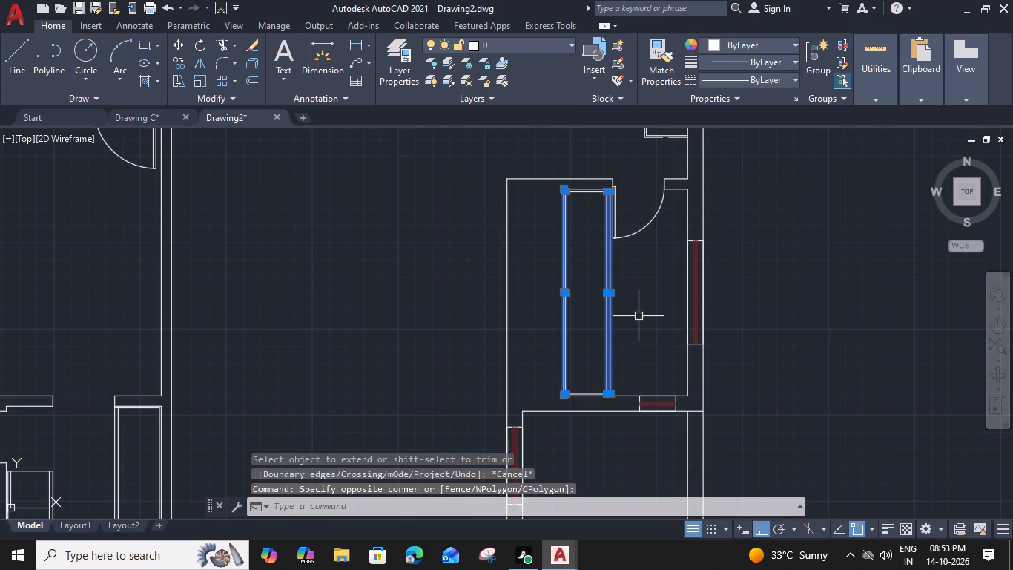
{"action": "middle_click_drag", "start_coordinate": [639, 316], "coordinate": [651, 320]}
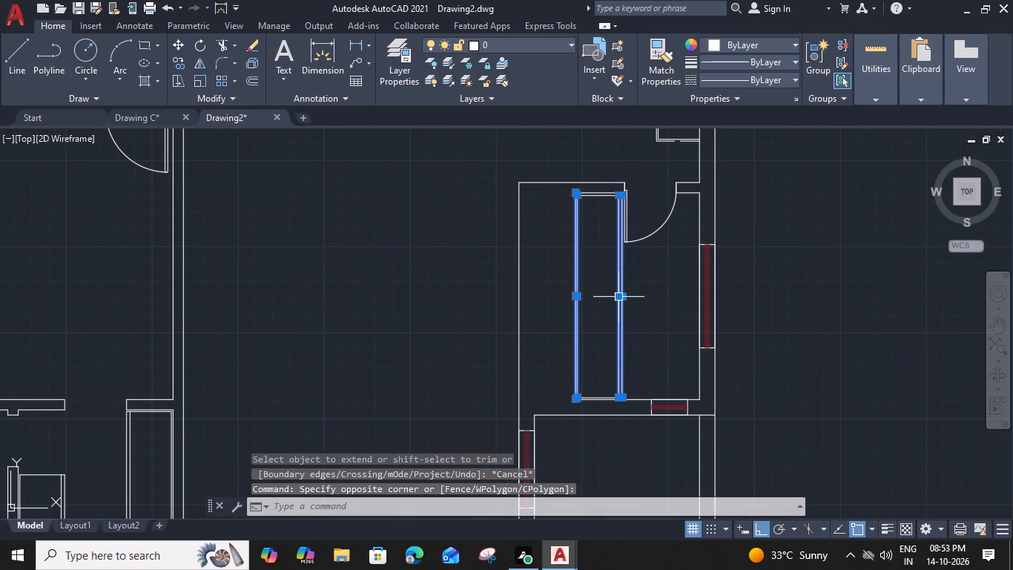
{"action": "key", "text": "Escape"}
Extend the inner lower and inner upper wall lines of the small lower-right room left to its outer left wall line.
{"action": "scroll", "coordinate": [615, 414], "scroll_direction": "up", "scroll_amount": 1}
{"action": "middle_click_drag", "start_coordinate": [633, 399], "coordinate": [636, 376]}
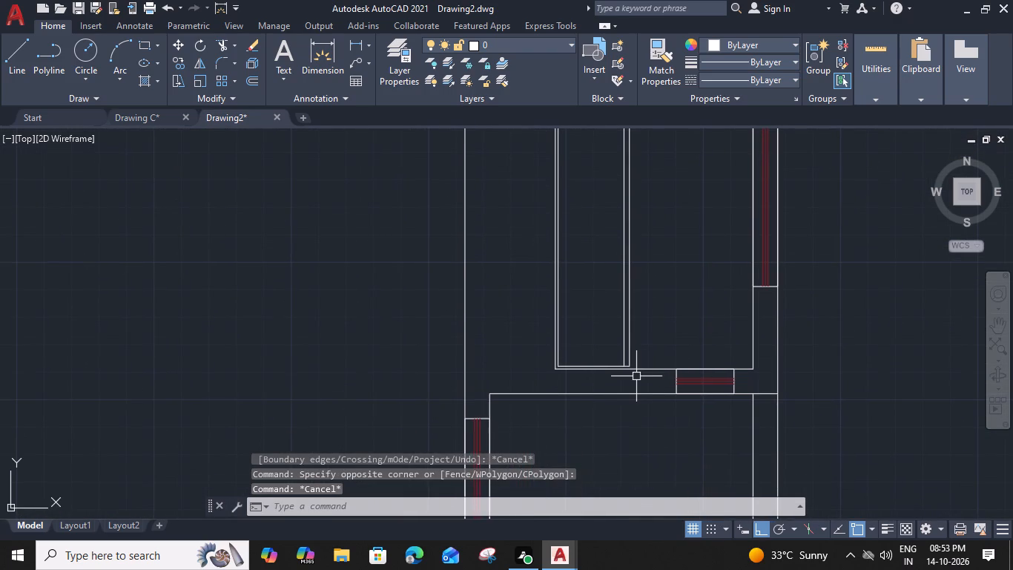
{"action": "key", "text": "e"}
{"action": "key", "text": "x"}
{"action": "key", "text": "space"}
{"action": "left_click", "coordinate": [640, 368]}
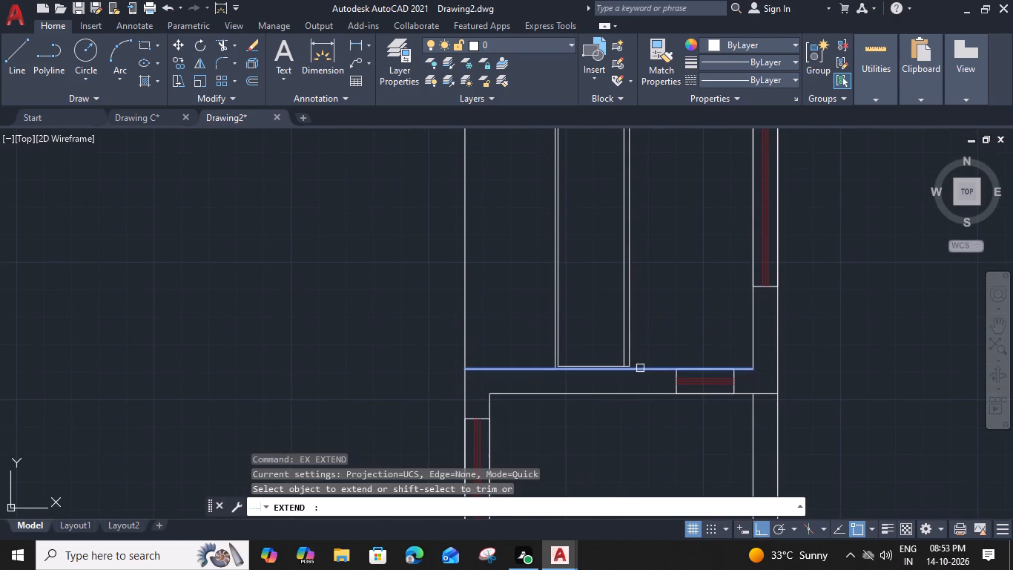
{"action": "middle_click_drag", "start_coordinate": [650, 341], "coordinate": [648, 507]}
{"action": "scroll", "coordinate": [616, 211], "scroll_direction": "up", "scroll_amount": 2}
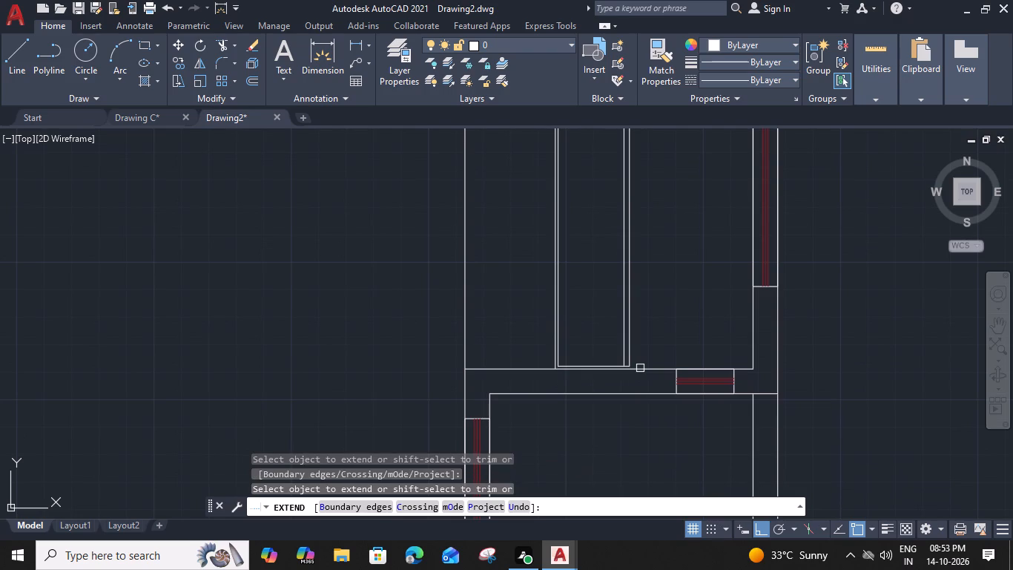
{"action": "middle_click_drag", "start_coordinate": [618, 210], "coordinate": [640, 295]}
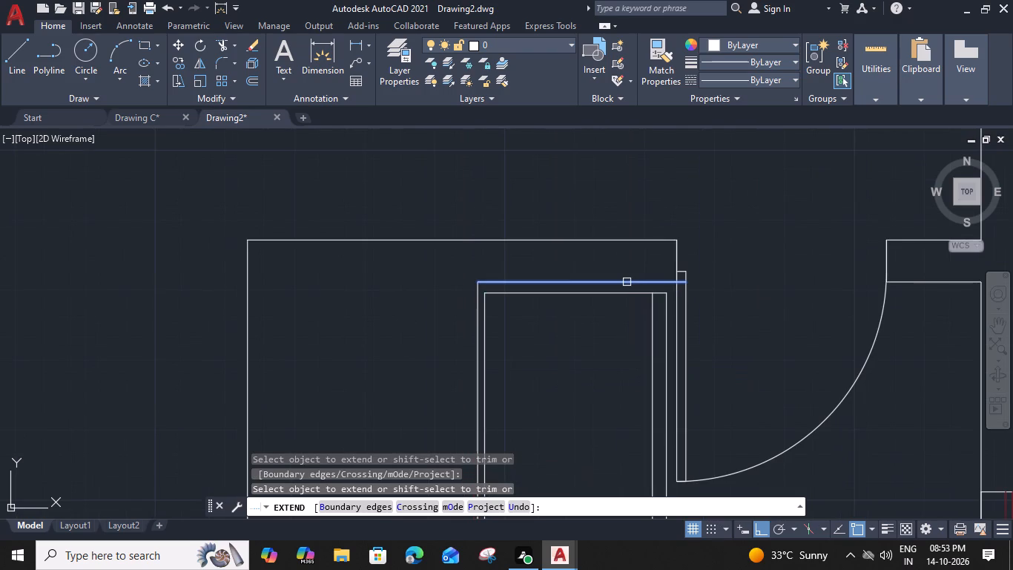
{"action": "left_click", "coordinate": [547, 281]}
{"action": "scroll", "coordinate": [494, 287], "scroll_direction": "up", "scroll_amount": 2}
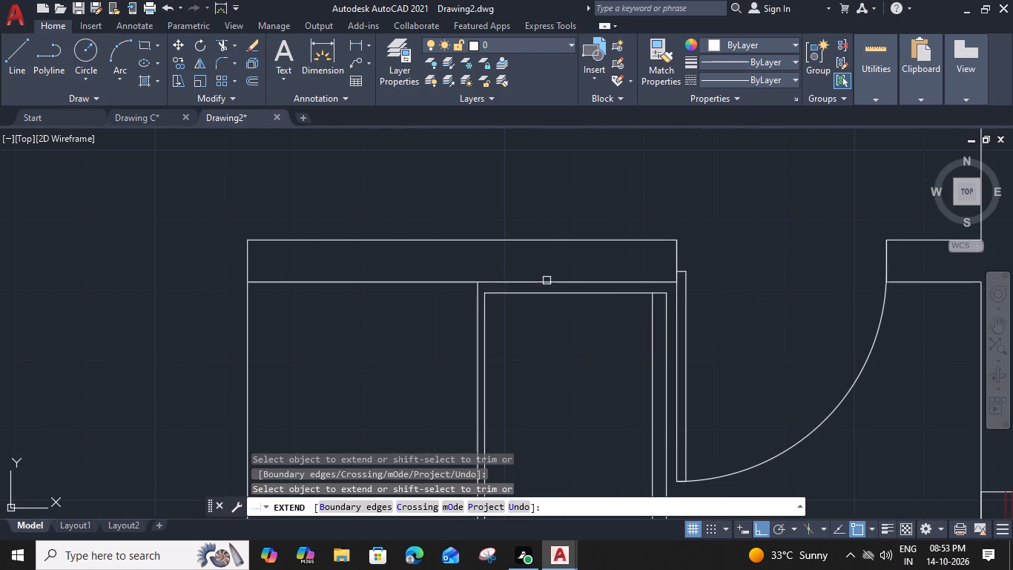
{"action": "key", "text": "Escape"}
Offset the small lower-right room's outer left wall line 6" inward to form the inner face.
{"action": "scroll", "coordinate": [469, 284], "scroll_direction": "down", "scroll_amount": 3}
{"action": "scroll", "coordinate": [509, 335], "scroll_direction": "down", "scroll_amount": 3}
{"action": "middle_click_drag", "start_coordinate": [515, 314], "coordinate": [509, 335]}
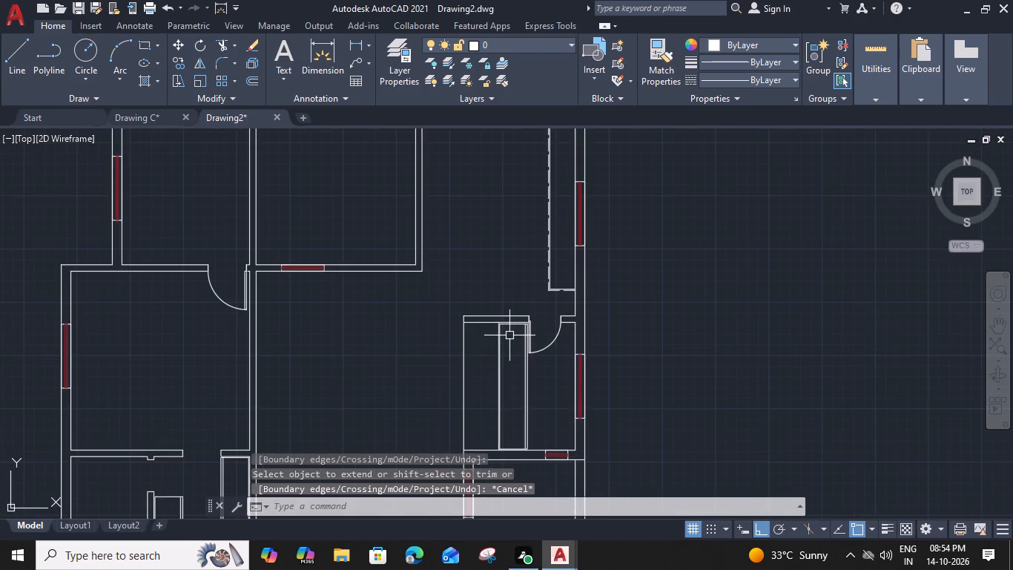
{"action": "middle_click_drag", "start_coordinate": [509, 335], "coordinate": [542, 262]}
{"action": "scroll", "coordinate": [511, 267], "scroll_direction": "up", "scroll_amount": 3}
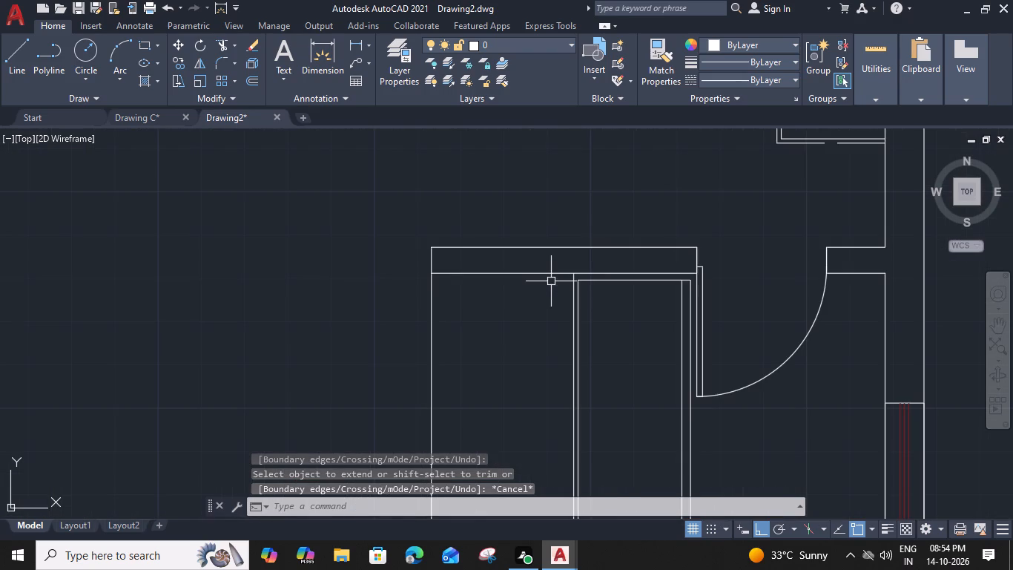
{"action": "left_click", "coordinate": [431, 301]}
{"action": "type", "text": "O 6\""}
{"action": "key", "text": "Return"}
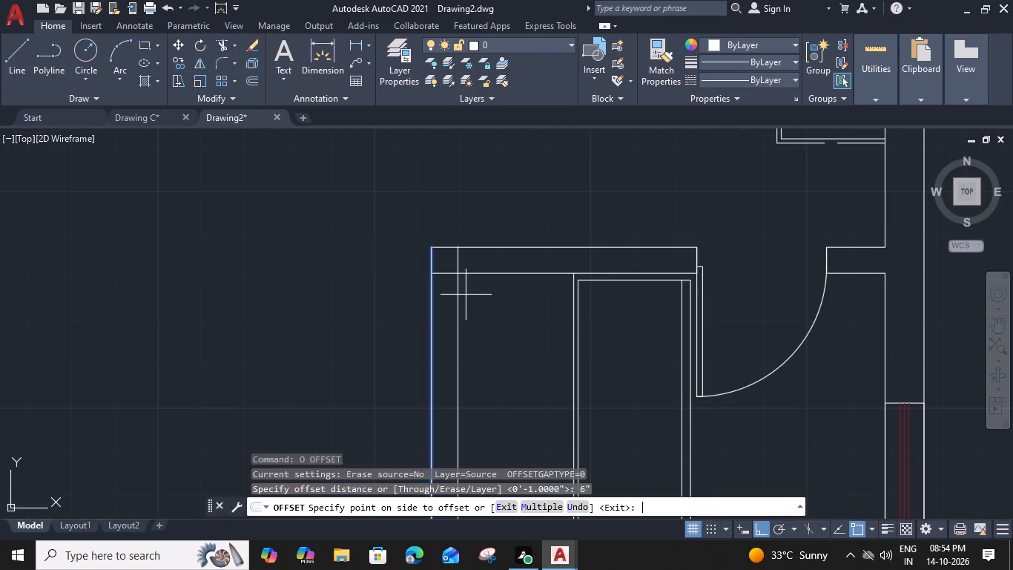
{"action": "left_click", "coordinate": [509, 310]}
{"action": "key", "text": "Escape"}
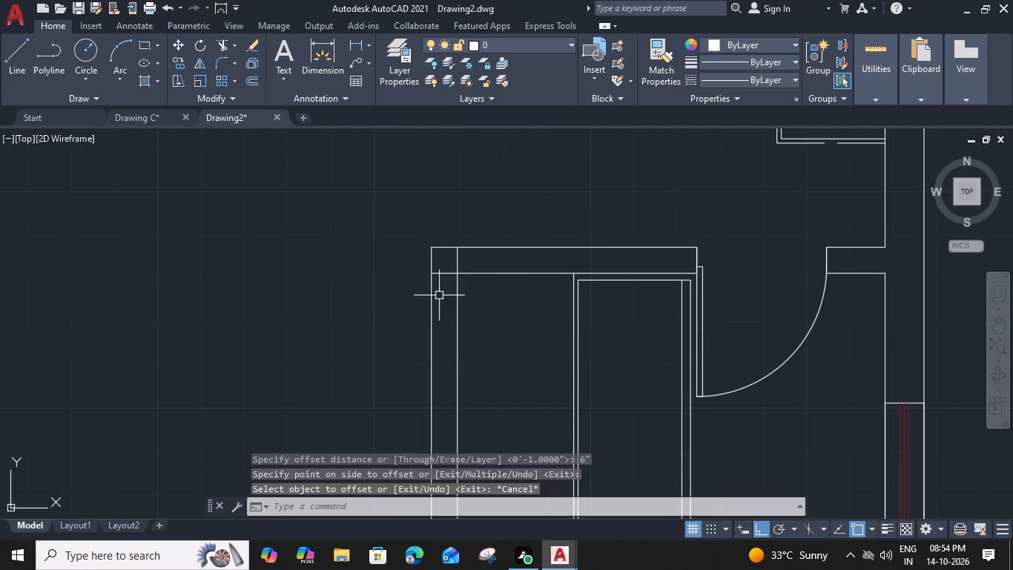
Trim the crossing wall lines at the room's upper-left corner and remove the old inner wall line beside the wardrobe.
{"action": "key", "text": "t"}
{"action": "type", "text": "R"}
{"action": "key", "text": "space"}
{"action": "scroll", "coordinate": [459, 269], "scroll_direction": "up", "scroll_amount": 1}
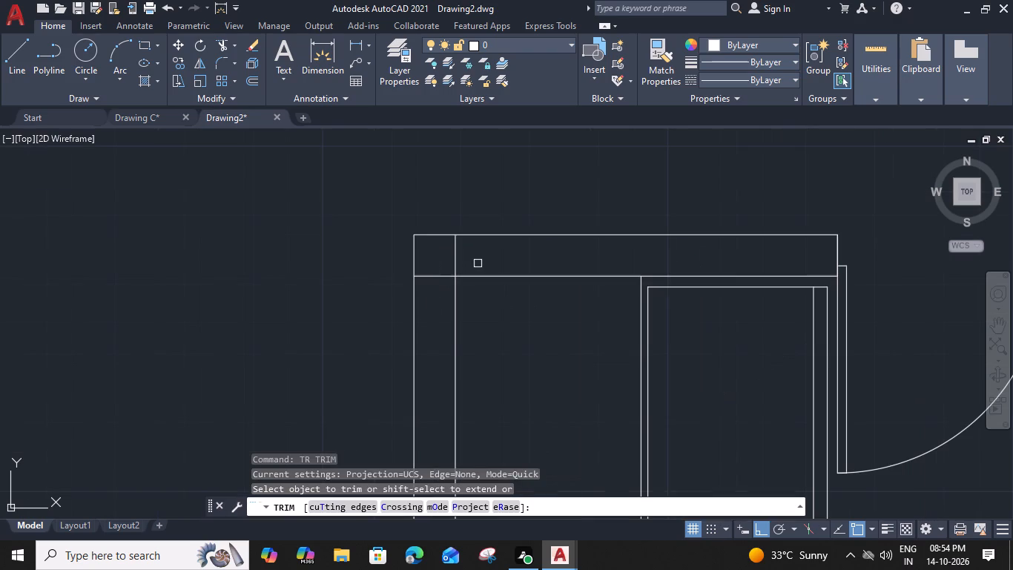
{"action": "left_click", "coordinate": [455, 261]}
{"action": "left_click", "coordinate": [438, 275]}
{"action": "scroll", "coordinate": [438, 275], "scroll_direction": "down", "scroll_amount": 1}
{"action": "scroll", "coordinate": [535, 279], "scroll_direction": "up", "scroll_amount": 1}
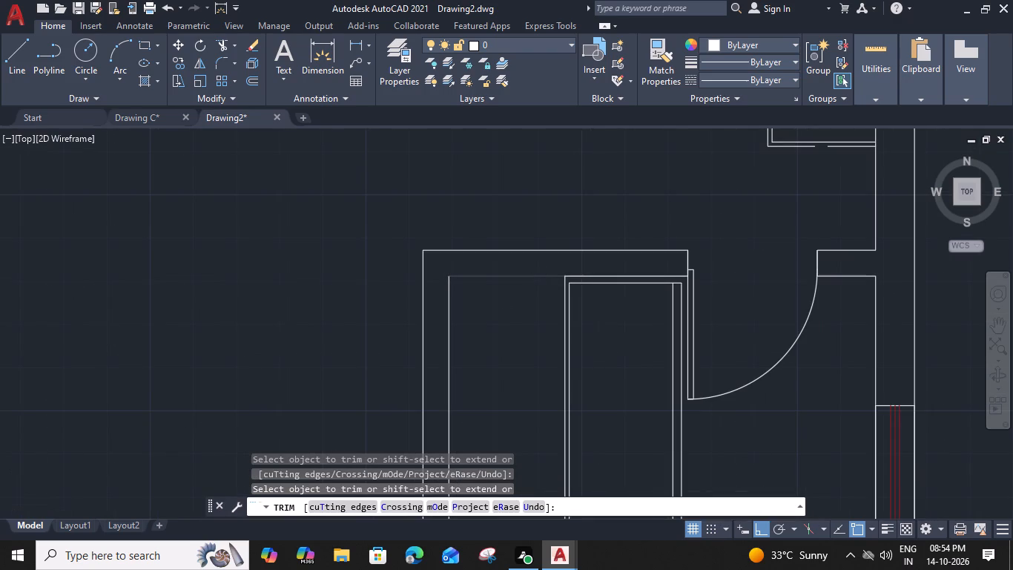
{"action": "scroll", "coordinate": [535, 279], "scroll_direction": "up", "scroll_amount": 1}
{"action": "left_click", "coordinate": [610, 283]}
Trim the crossing lines at the room's lower-left junction and delete the offset line's leftover segment through the window below.
{"action": "scroll", "coordinate": [610, 283], "scroll_direction": "down", "scroll_amount": 2}
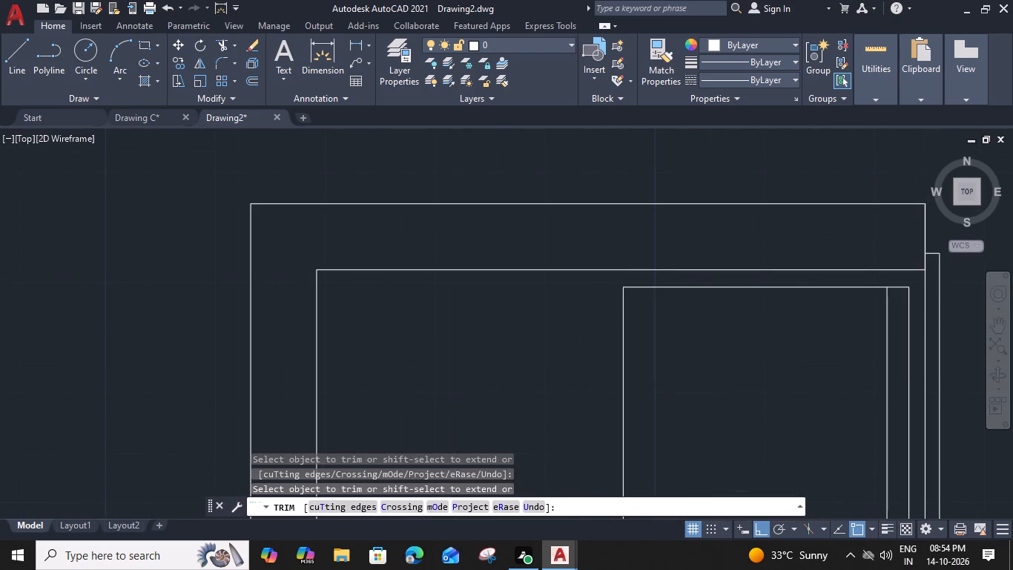
{"action": "scroll", "coordinate": [594, 361], "scroll_direction": "down", "scroll_amount": 2}
{"action": "middle_click_drag", "start_coordinate": [584, 379], "coordinate": [529, 145]}
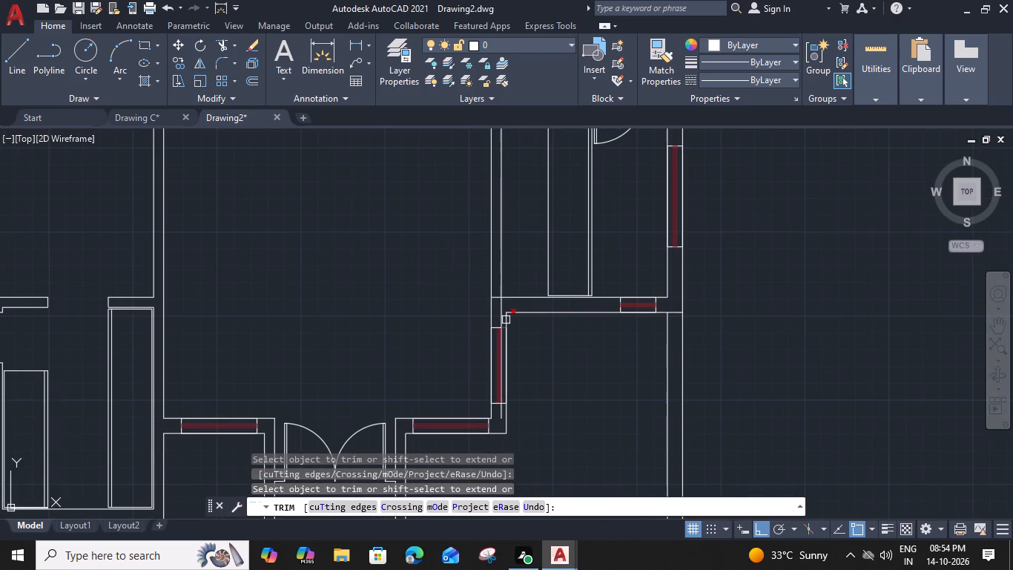
{"action": "scroll", "coordinate": [501, 307], "scroll_direction": "up", "scroll_amount": 1}
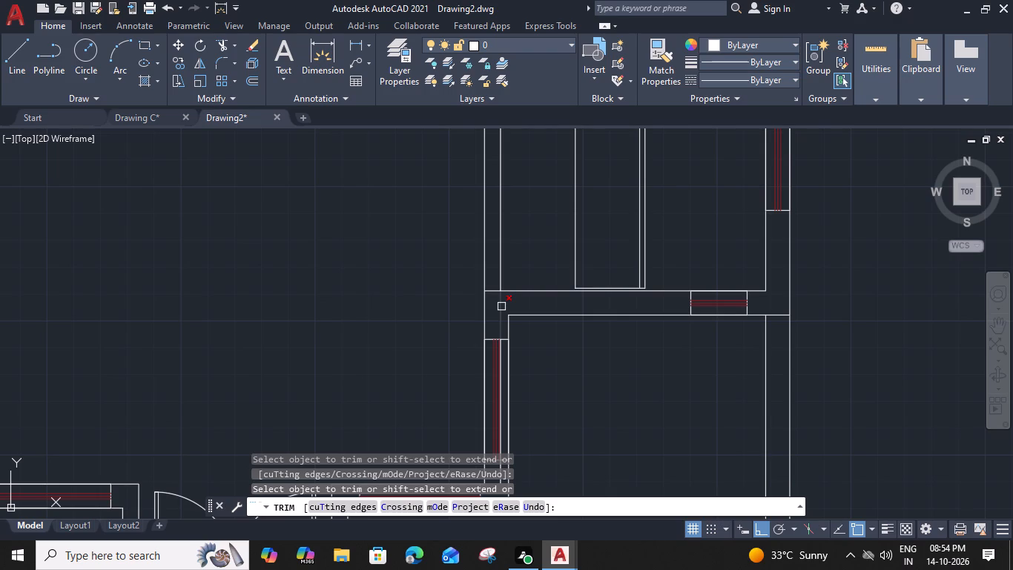
{"action": "left_click", "coordinate": [501, 307]}
{"action": "left_click", "coordinate": [493, 292]}
{"action": "scroll", "coordinate": [493, 293], "scroll_direction": "down", "scroll_amount": 2}
{"action": "key", "text": "Escape"}
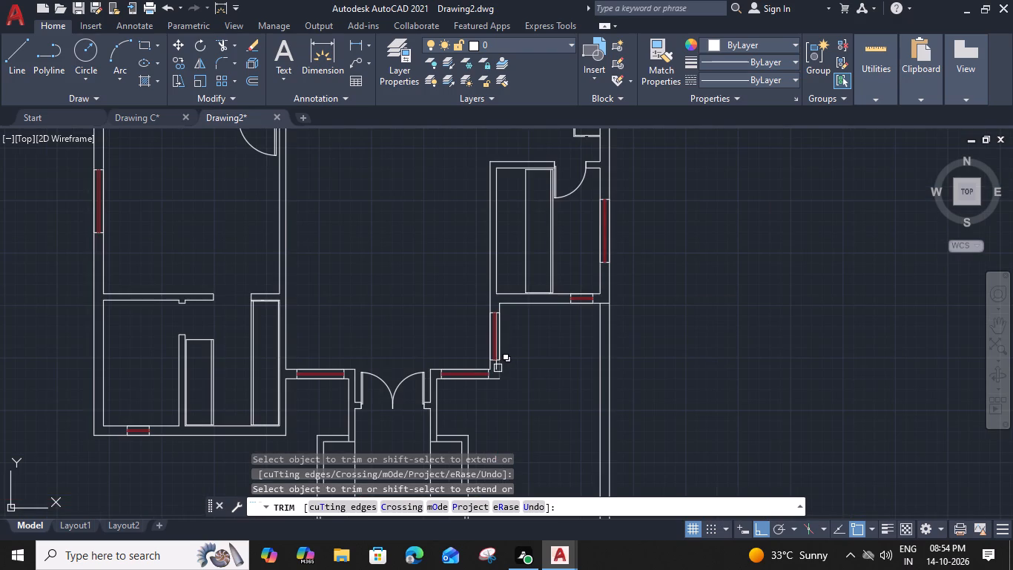
{"action": "scroll", "coordinate": [496, 369], "scroll_direction": "up", "scroll_amount": 3}
{"action": "left_click", "coordinate": [489, 364]}
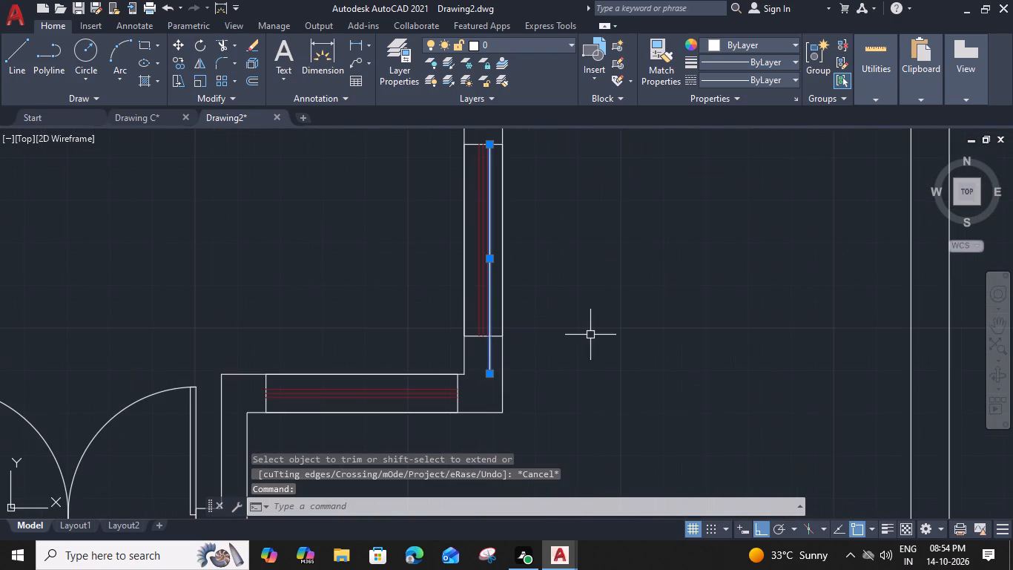
{"action": "key", "text": "Delete"}
Move the wardrobe's five lines left about 2'-3" to sit just inside the room's new left wall.
{"action": "scroll", "coordinate": [588, 320], "scroll_direction": "down", "scroll_amount": 2}
{"action": "middle_click_drag", "start_coordinate": [565, 333], "coordinate": [588, 287]}
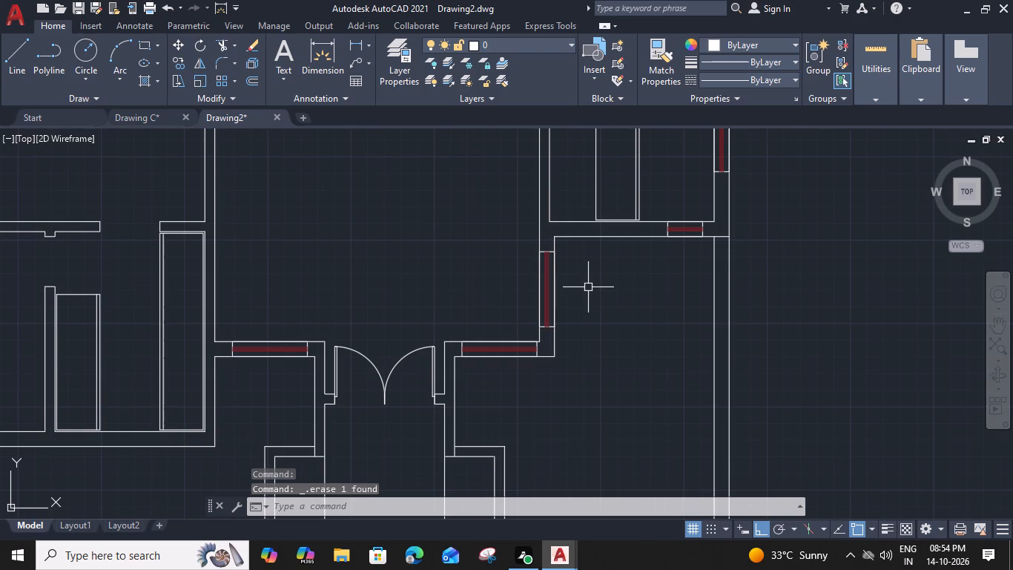
{"action": "middle_click_drag", "start_coordinate": [588, 287], "coordinate": [520, 469]}
{"action": "left_click_drag", "start_coordinate": [612, 295], "coordinate": [599, 301]}
{"action": "left_click", "coordinate": [523, 321]}
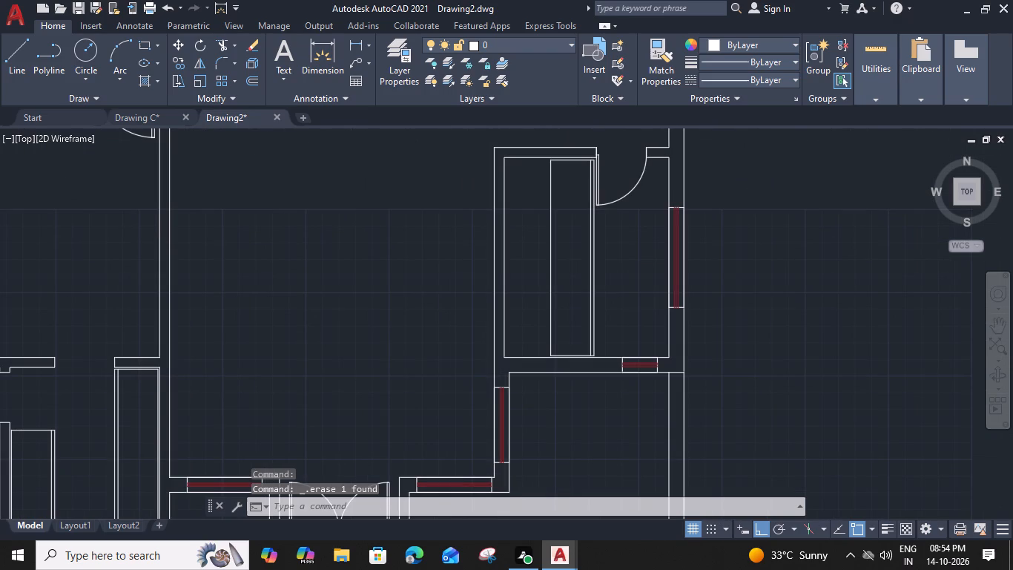
{"action": "scroll", "coordinate": [570, 171], "scroll_direction": "up", "scroll_amount": 3}
{"action": "middle_click_drag", "start_coordinate": [571, 156], "coordinate": [515, 401]}
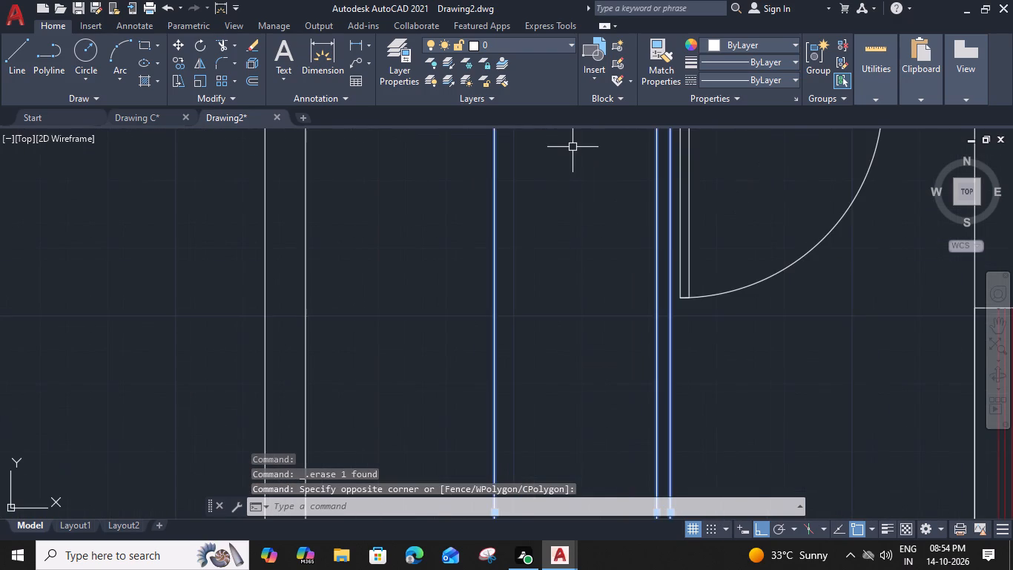
{"action": "left_click", "coordinate": [515, 363], "text": "shift"}
{"action": "scroll", "coordinate": [518, 389], "scroll_direction": "down", "scroll_amount": 2}
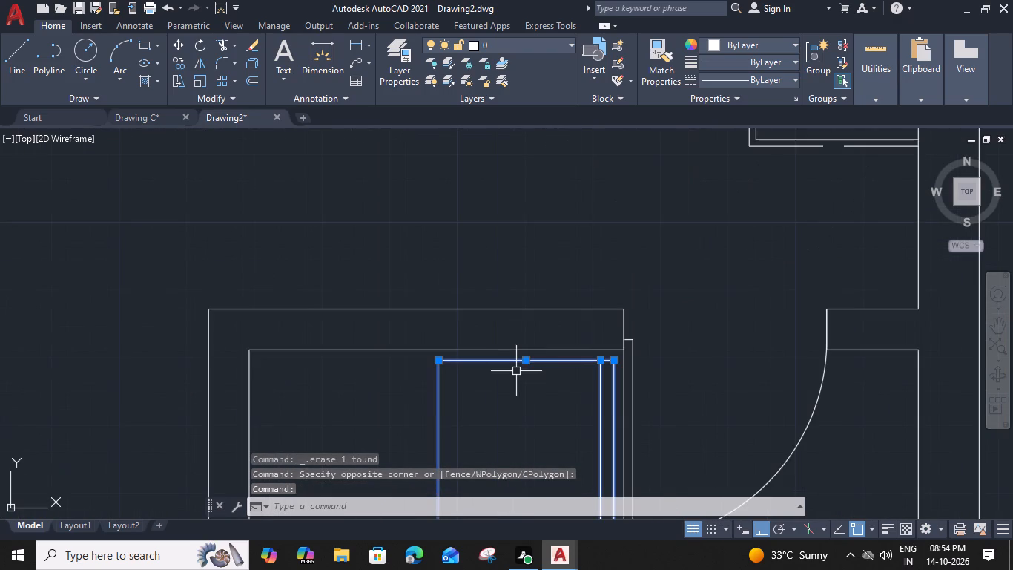
{"action": "scroll", "coordinate": [516, 373], "scroll_direction": "down", "scroll_amount": 1}
{"action": "middle_click_drag", "start_coordinate": [514, 436], "coordinate": [499, 158]}
{"action": "scroll", "coordinate": [512, 286], "scroll_direction": "up", "scroll_amount": 4}
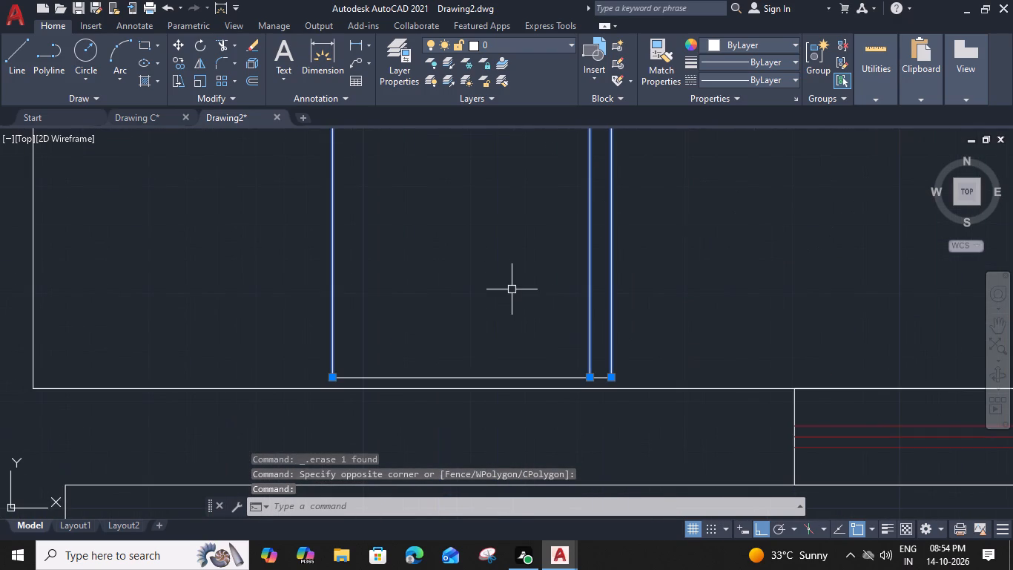
{"action": "left_click", "coordinate": [507, 376], "text": "shift"}
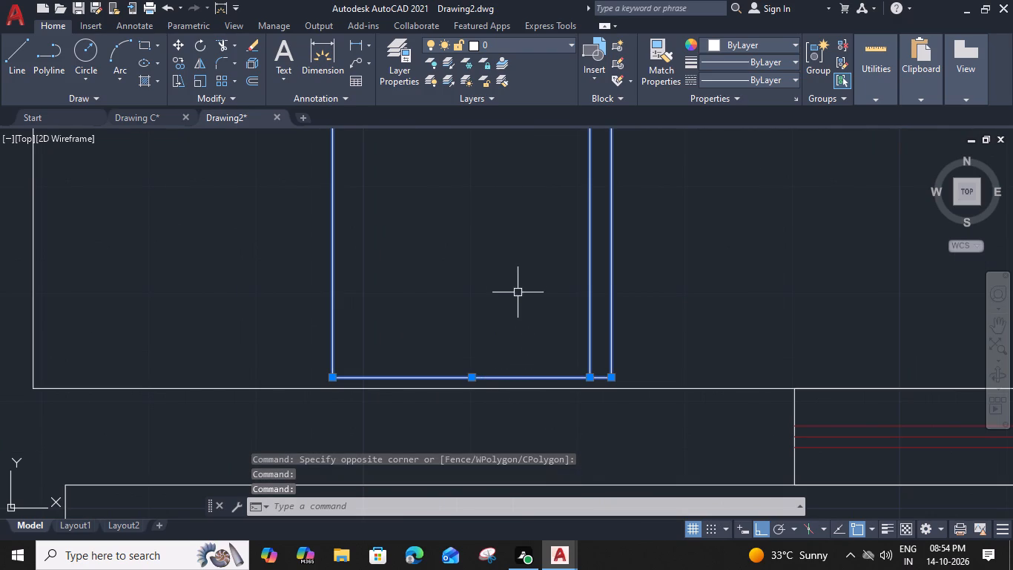
{"action": "type", "text": "M"}
{"action": "key", "text": "space"}
{"action": "scroll", "coordinate": [496, 308], "scroll_direction": "down", "scroll_amount": 2}
{"action": "scroll", "coordinate": [450, 329], "scroll_direction": "up", "scroll_amount": 1}
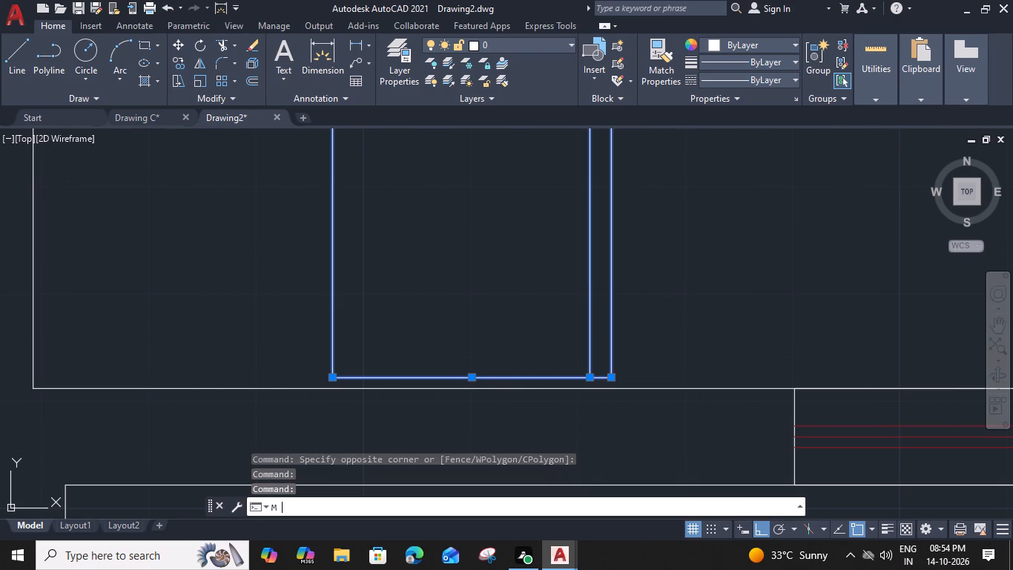
{"action": "scroll", "coordinate": [498, 299], "scroll_direction": "up", "scroll_amount": 2}
{"action": "left_click", "coordinate": [389, 363]}
{"action": "scroll", "coordinate": [280, 350], "scroll_direction": "down", "scroll_amount": 1}
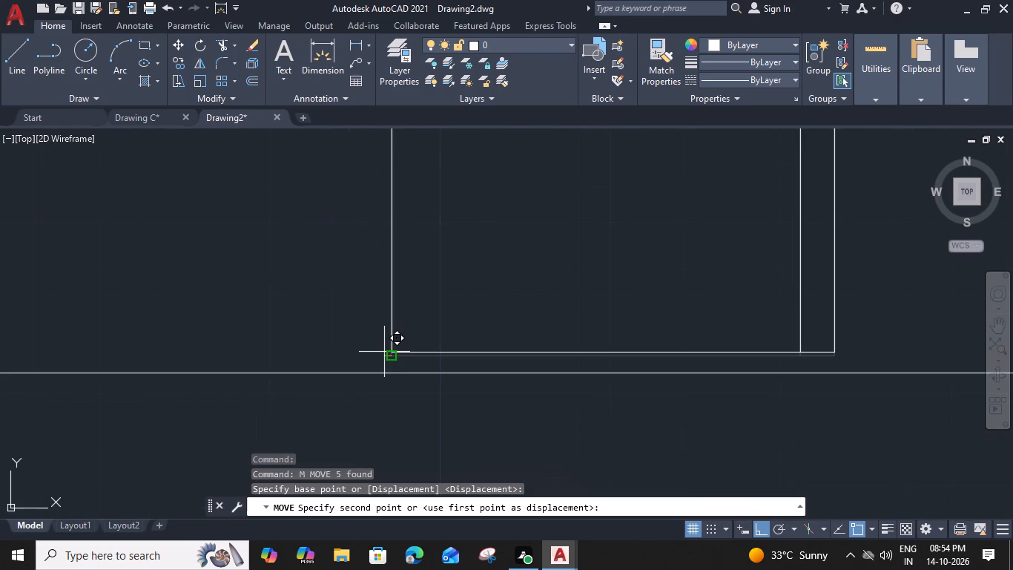
{"action": "middle_click_drag", "start_coordinate": [281, 350], "coordinate": [595, 322]}
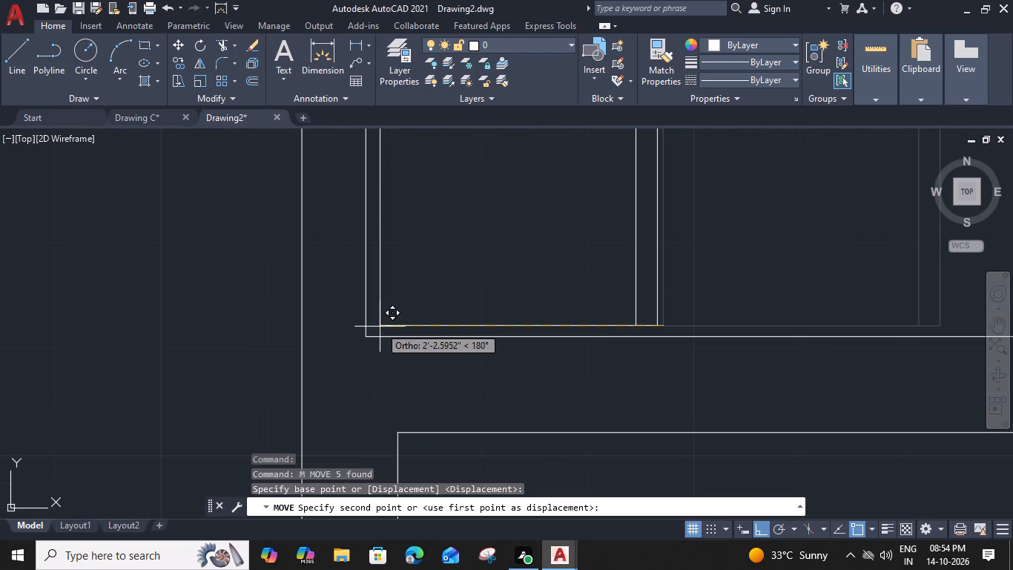
{"action": "scroll", "coordinate": [378, 330], "scroll_direction": "up", "scroll_amount": 2}
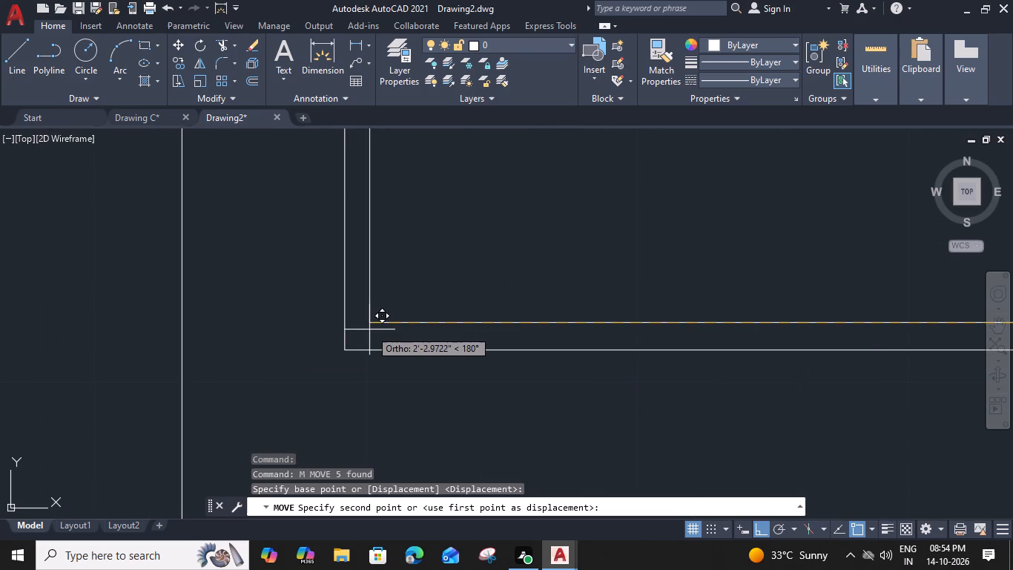
{"action": "left_click", "coordinate": [360, 326]}
Move the small lower-right room's door straight up, out of its opening in the upper wall.
{"action": "scroll", "coordinate": [461, 286], "scroll_direction": "down", "scroll_amount": 3}
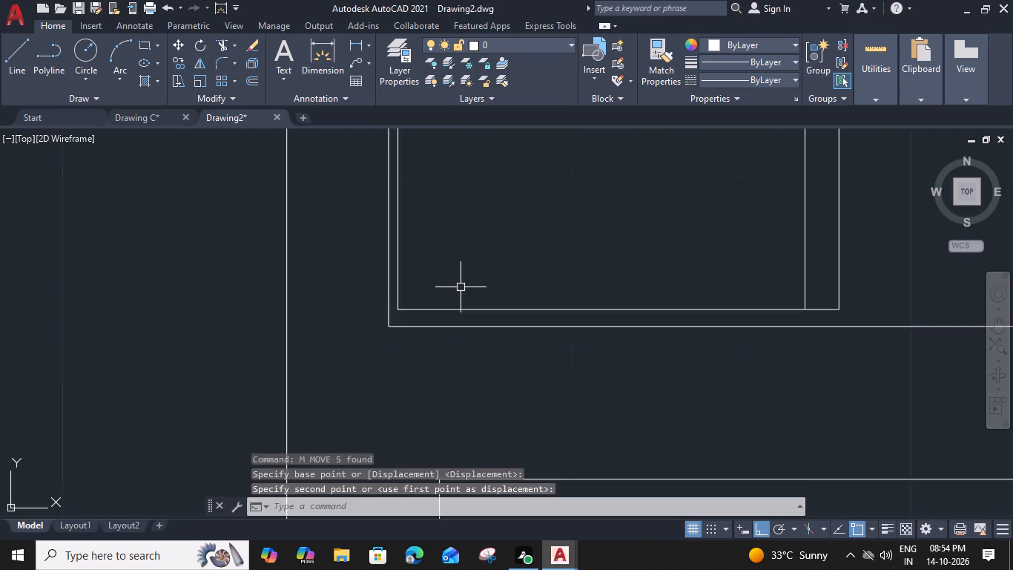
{"action": "scroll", "coordinate": [513, 261], "scroll_direction": "down", "scroll_amount": 2}
{"action": "middle_click_drag", "start_coordinate": [516, 258], "coordinate": [509, 427]}
{"action": "middle_click_drag", "start_coordinate": [535, 249], "coordinate": [515, 318]}
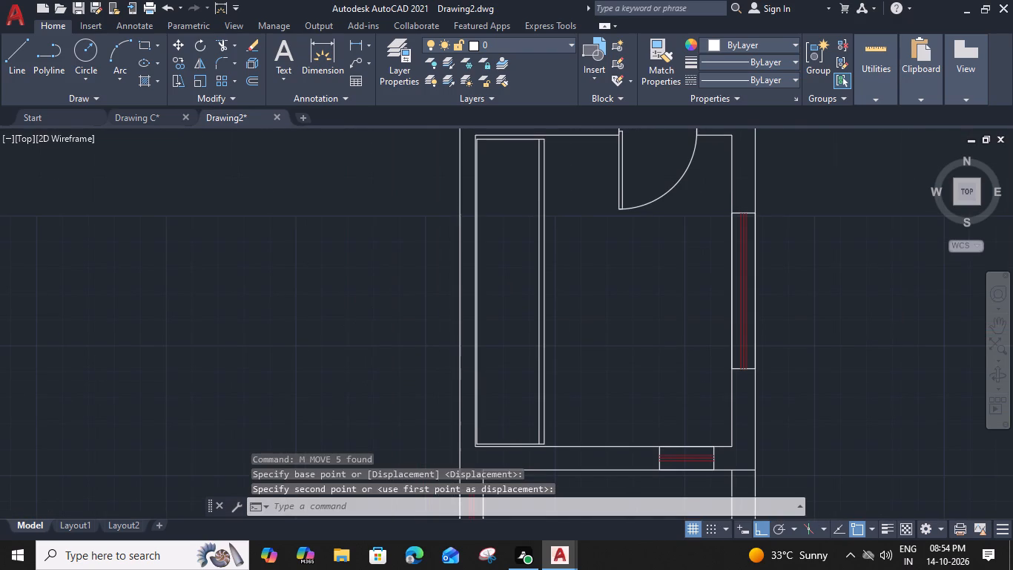
{"action": "scroll", "coordinate": [613, 166], "scroll_direction": "up", "scroll_amount": 1}
{"action": "left_click", "coordinate": [597, 263]}
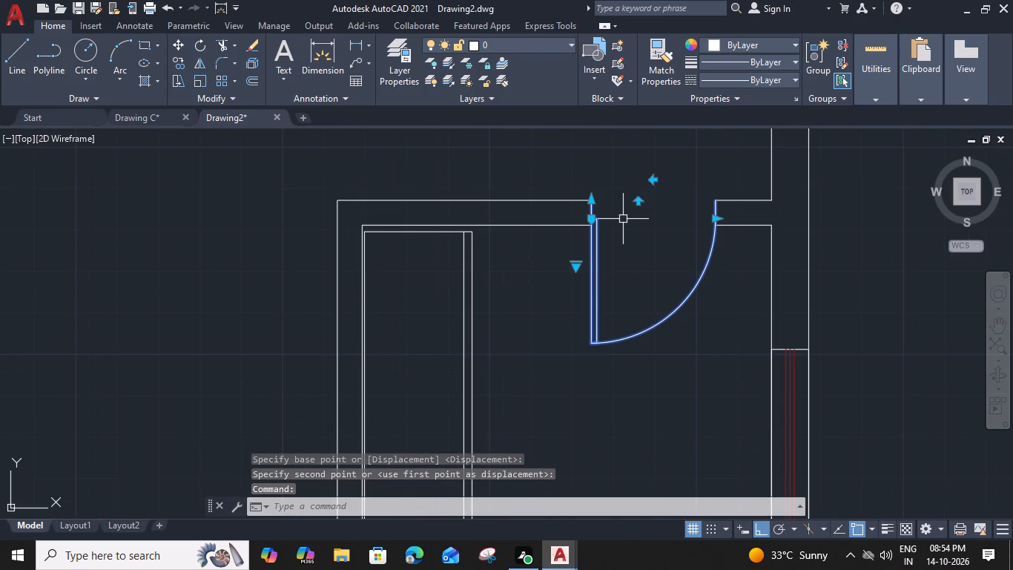
{"action": "key", "text": "m"}
{"action": "key", "text": "space"}
{"action": "scroll", "coordinate": [594, 200], "scroll_direction": "up", "scroll_amount": 2}
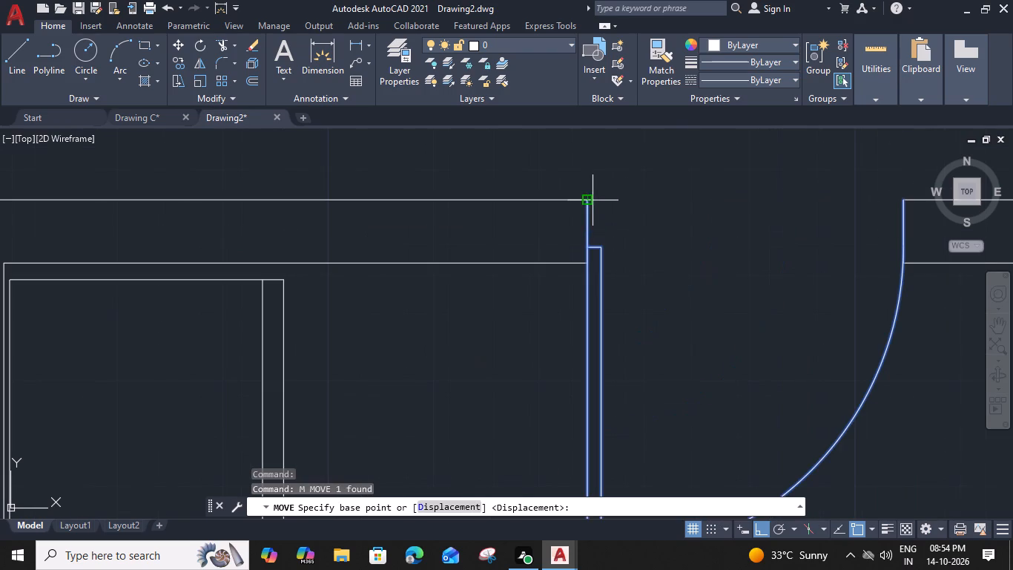
{"action": "left_click", "coordinate": [586, 200]}
{"action": "middle_click_drag", "start_coordinate": [585, 195], "coordinate": [593, 436]}
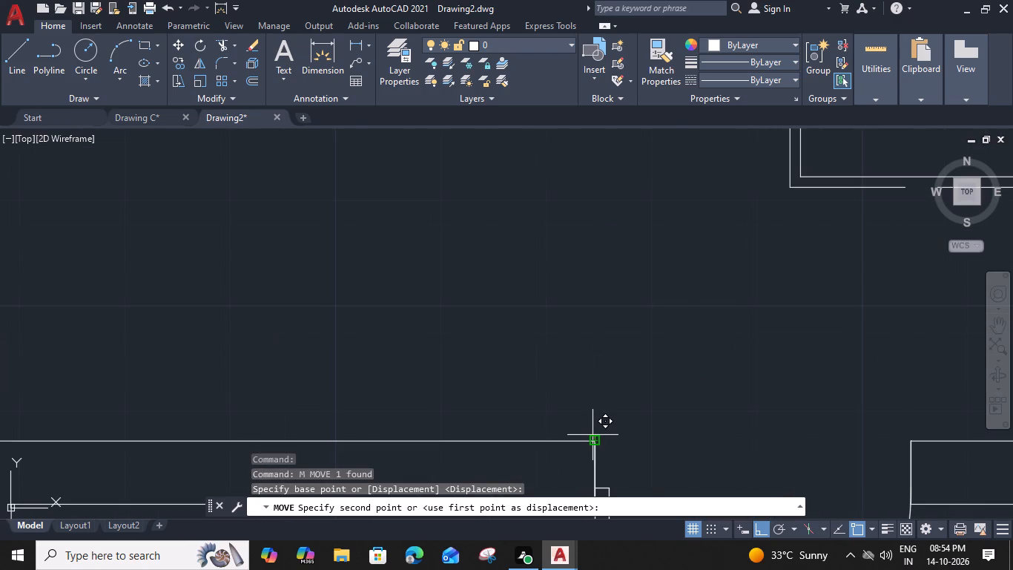
{"action": "scroll", "coordinate": [535, 154], "scroll_direction": "down", "scroll_amount": 3}
{"action": "middle_click_drag", "start_coordinate": [538, 161], "coordinate": [544, 284]}
{"action": "left_click", "coordinate": [547, 213]}
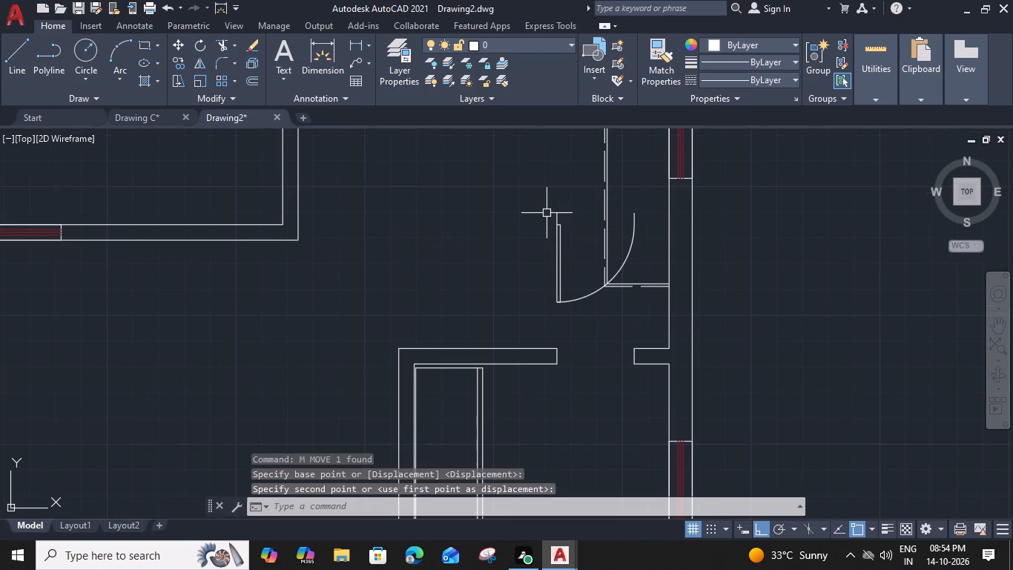
{"action": "key", "text": "Escape"}
Delete the right jamb line of the vacated door opening in the room's upper wall.
{"action": "scroll", "coordinate": [628, 390], "scroll_direction": "up", "scroll_amount": 3}
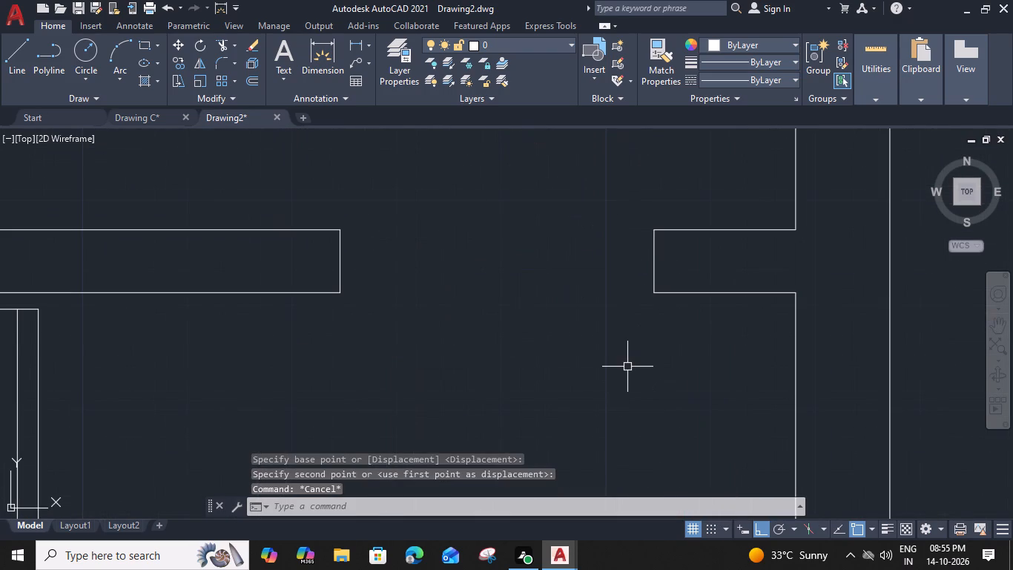
{"action": "left_click", "coordinate": [656, 265]}
{"action": "key", "text": "Delete"}
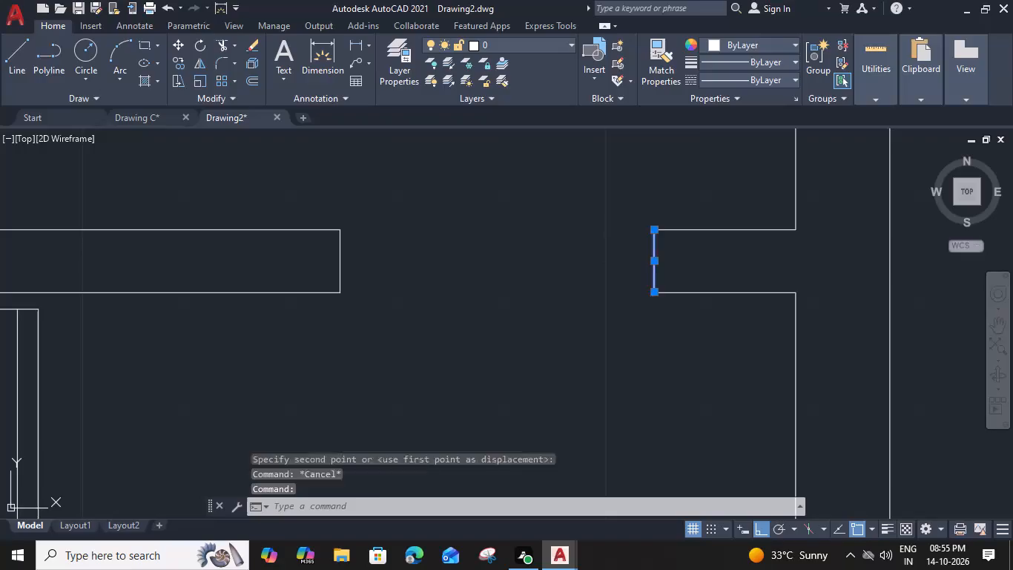
Delete the old door opening's left jamb line and the two short wall lines on its right side.
{"action": "scroll", "coordinate": [506, 313], "scroll_direction": "down", "scroll_amount": 2}
{"action": "middle_click_drag", "start_coordinate": [506, 318], "coordinate": [552, 318]}
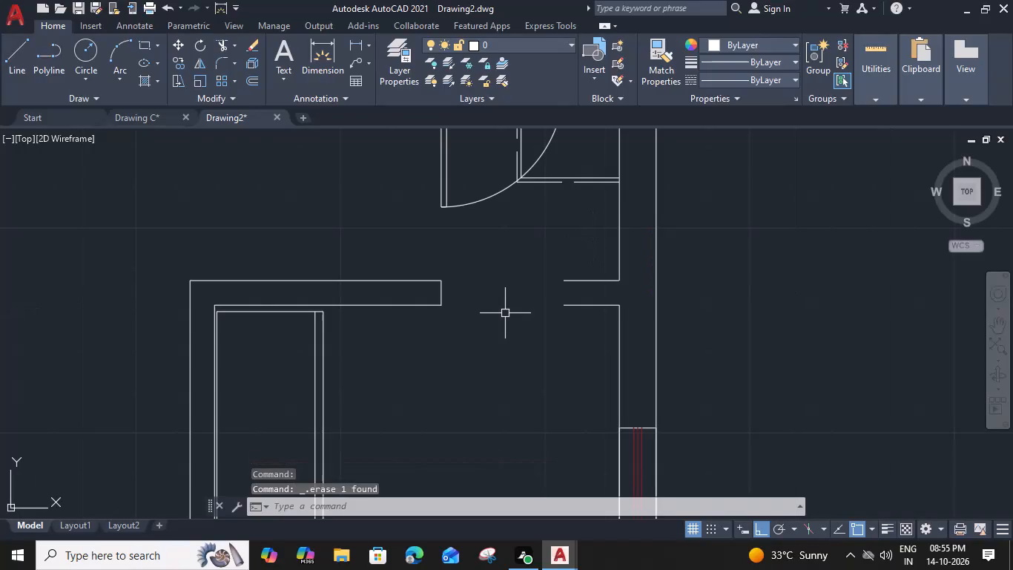
{"action": "left_click", "coordinate": [486, 287]}
{"action": "key", "text": "Delete"}
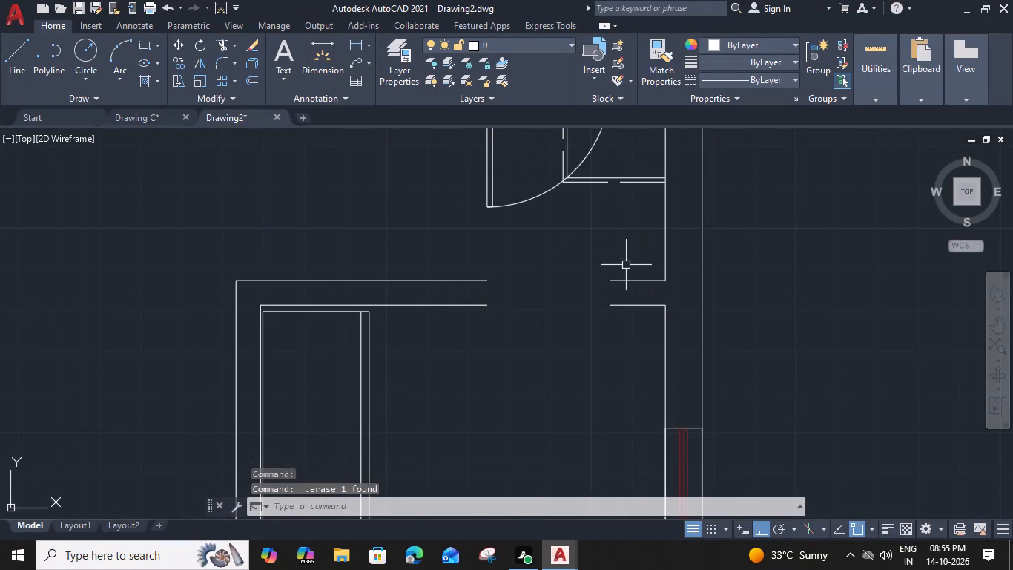
{"action": "left_click", "coordinate": [626, 265]}
{"action": "left_click", "coordinate": [615, 341]}
{"action": "key", "text": "Delete"}
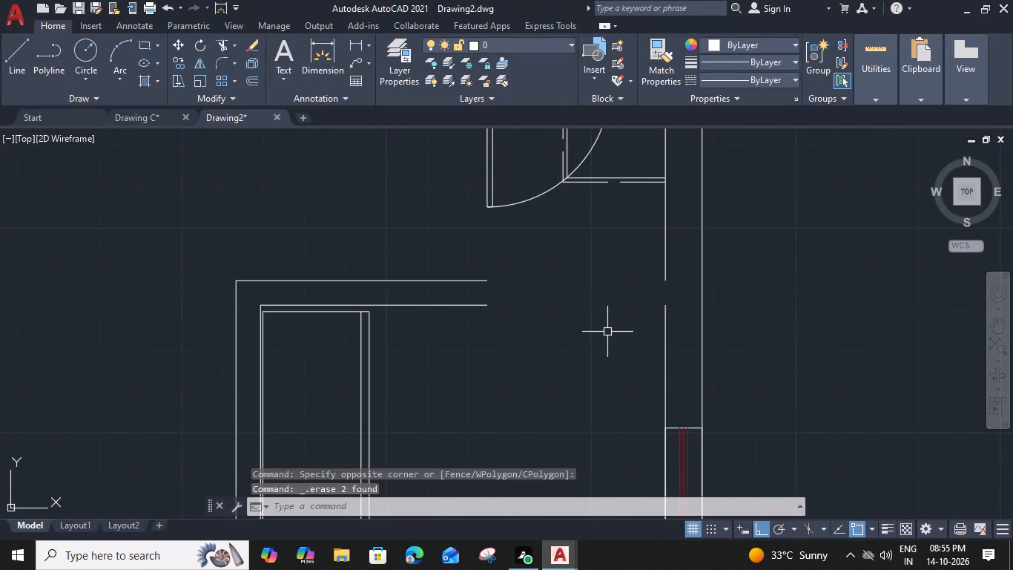
Extend the upper wall's two horizontal lines across the old opening to the right exterior wall.
{"action": "type", "text": "EX"}
{"action": "key", "text": "space"}
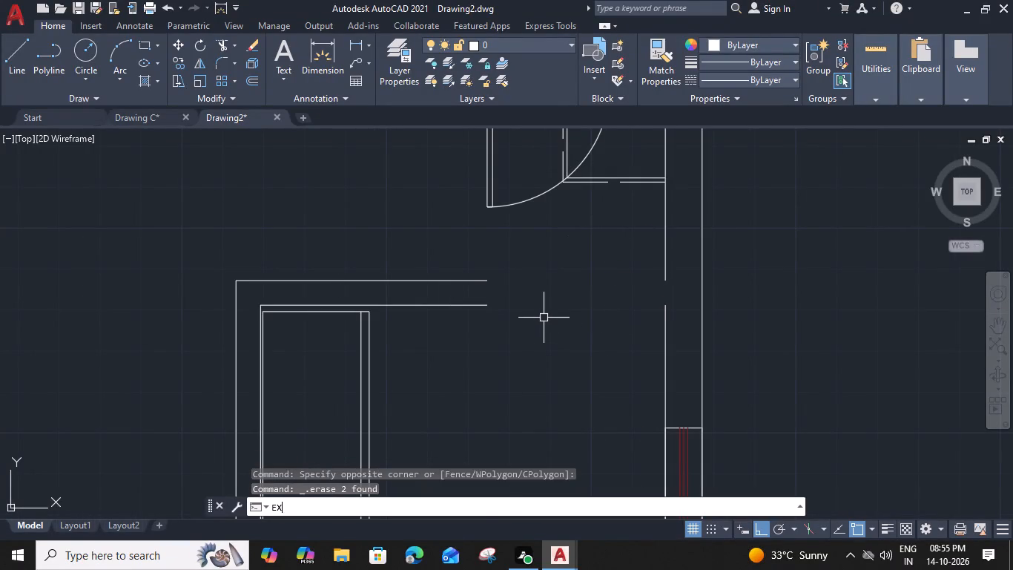
{"action": "left_click", "coordinate": [439, 304]}
{"action": "left_click", "coordinate": [446, 278]}
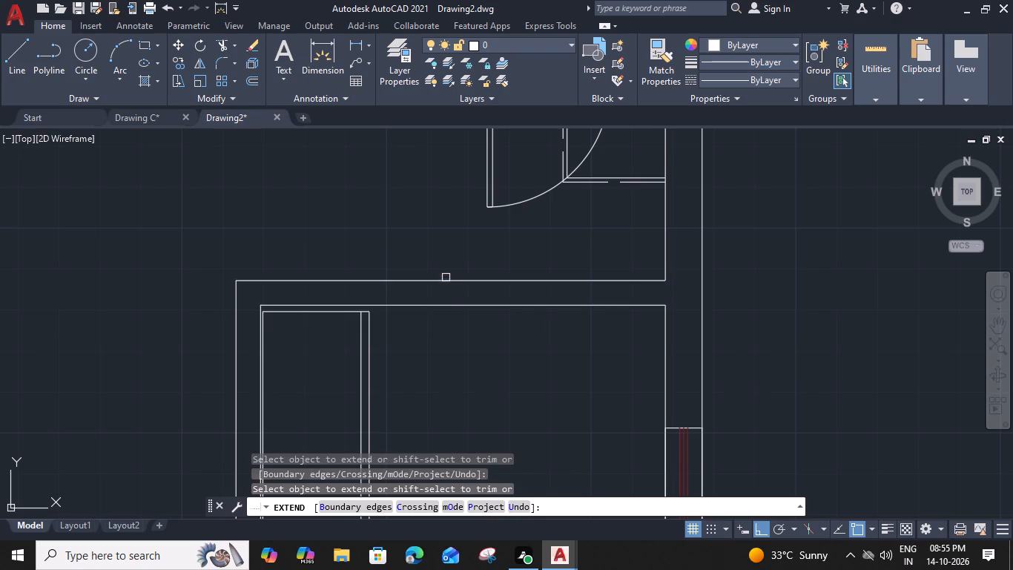
{"action": "key", "text": "Escape"}
Draw a vertical line across the small room's upper wall from the midpoint of its lower line.
{"action": "type", "text": "L"}
{"action": "key", "text": "space"}
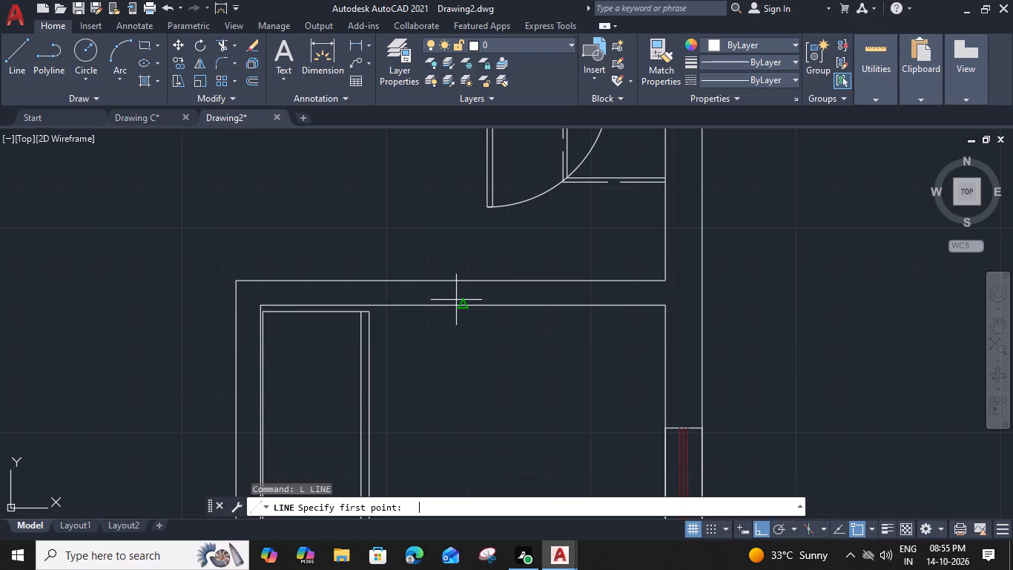
{"action": "left_click", "coordinate": [463, 306]}
{"action": "left_click", "coordinate": [465, 280]}
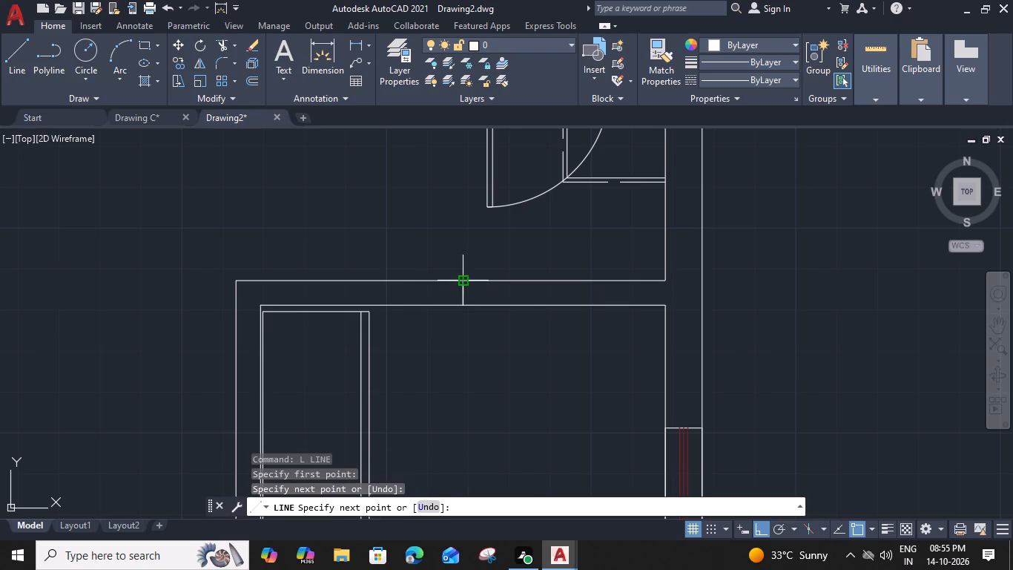
{"action": "key", "text": "Escape"}
Offset the vertical line across the upper wall 1'3" to both sides as door jambs.
{"action": "scroll", "coordinate": [464, 294], "scroll_direction": "up", "scroll_amount": 2}
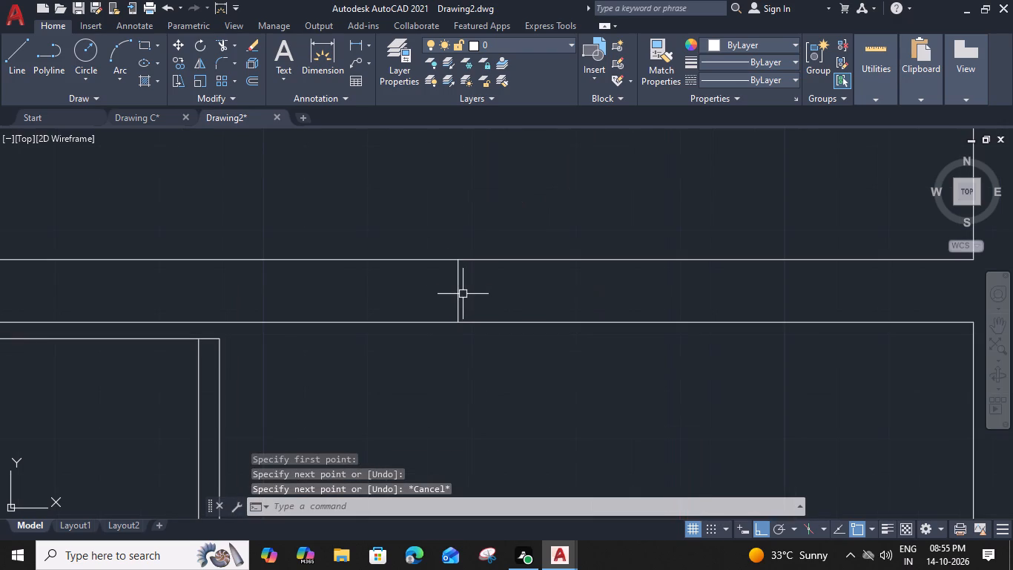
{"action": "left_click", "coordinate": [461, 294]}
{"action": "type", "text": "O 1'"}
{"action": "key", "text": "4"}
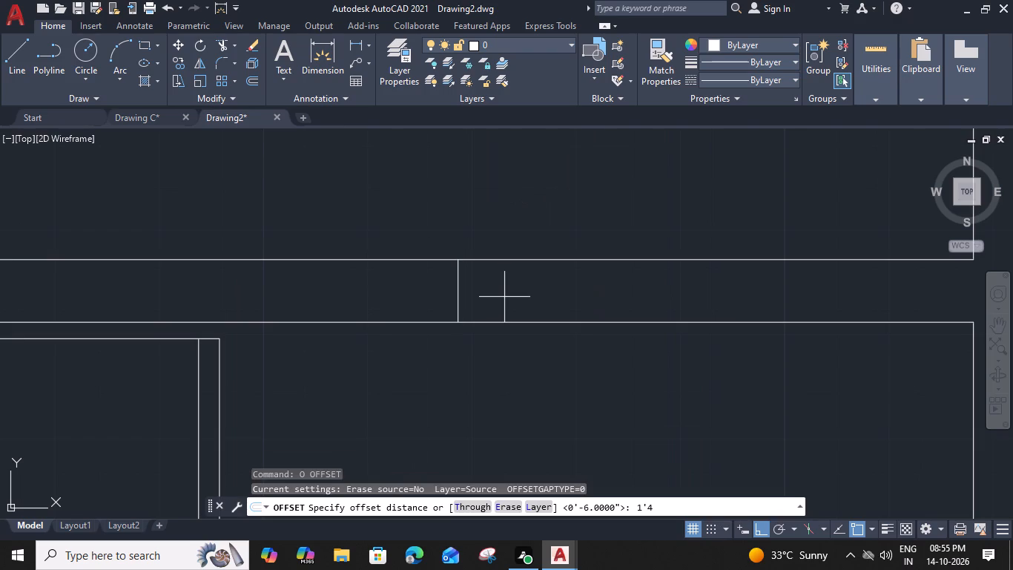
{"action": "key", "text": "BackSpace"}
{"action": "type", "text": "3\""}
{"action": "key", "text": "Return"}
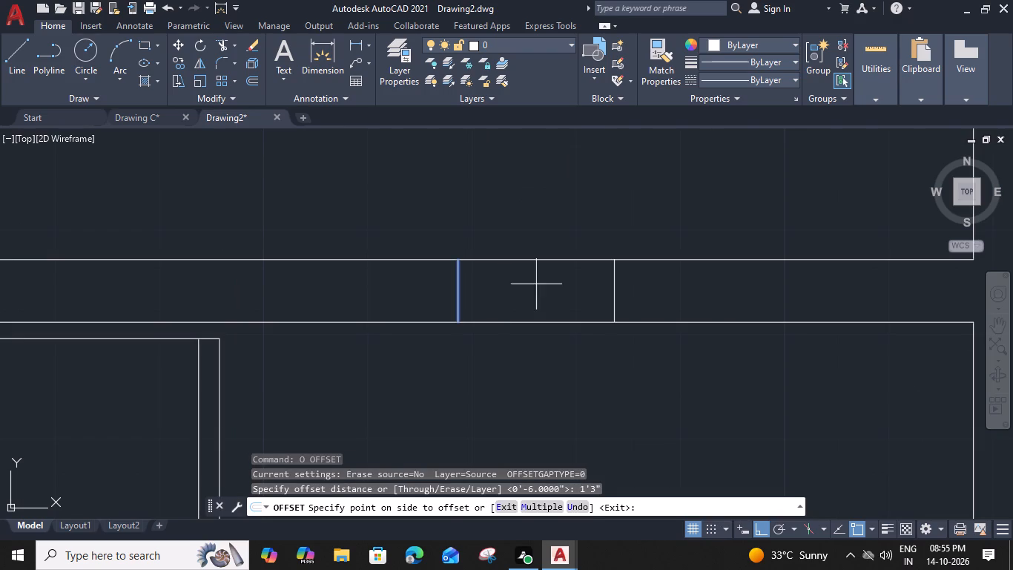
{"action": "left_click", "coordinate": [536, 284]}
{"action": "left_click_drag", "start_coordinate": [457, 292], "coordinate": [435, 295]}
{"action": "left_click", "coordinate": [338, 302]}
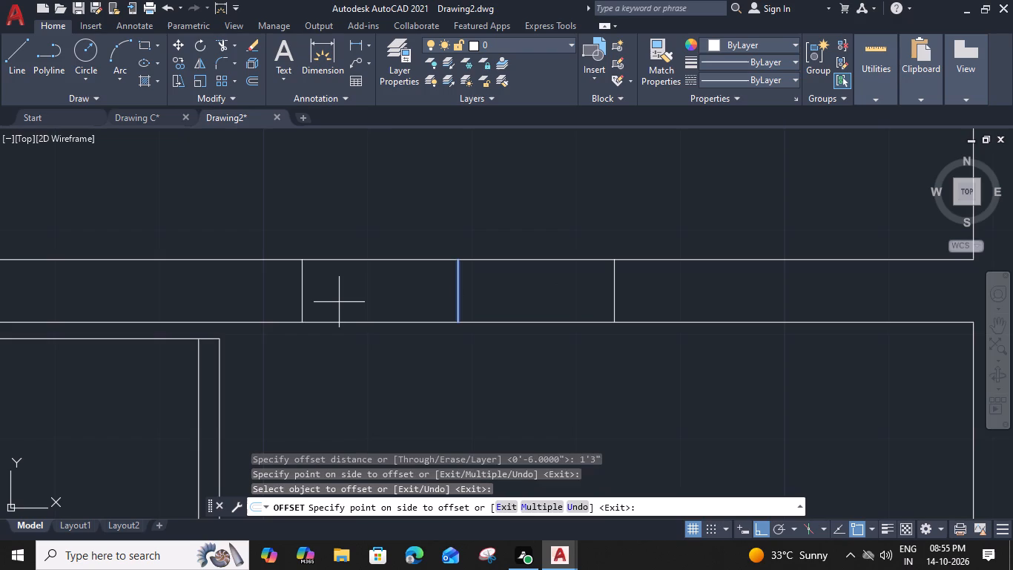
{"action": "key", "text": "Escape"}
Delete the middle line and trim both wall lines between the two jambs to open the doorway.
{"action": "left_click", "coordinate": [458, 283]}
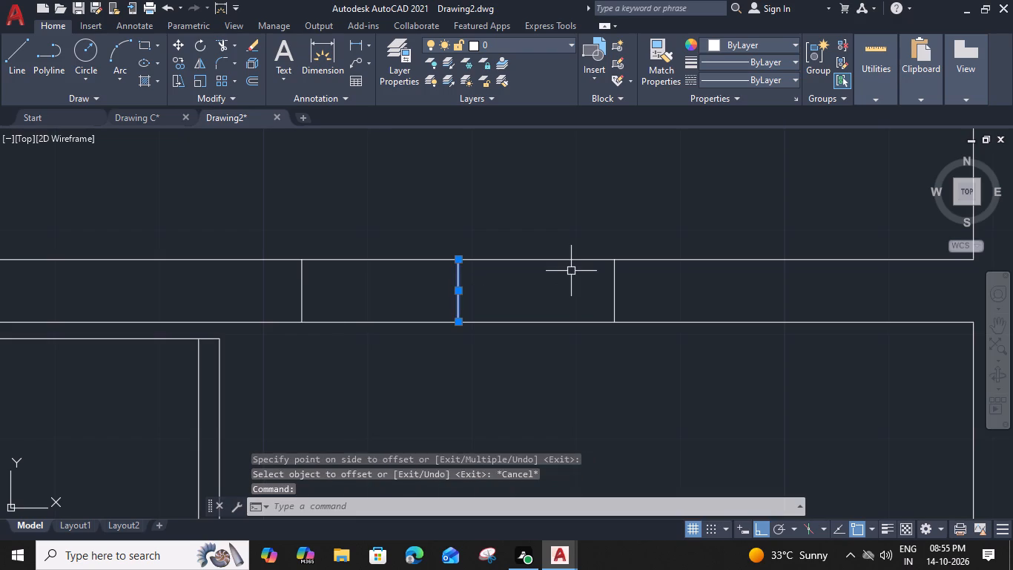
{"action": "key", "text": "Delete"}
{"action": "key", "text": "t"}
{"action": "type", "text": "R"}
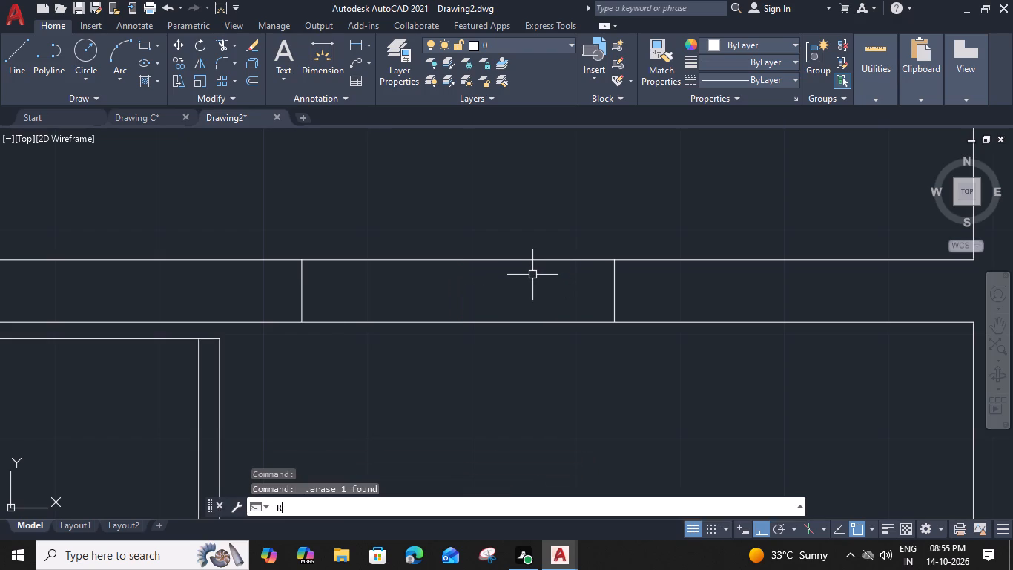
{"action": "key", "text": "space"}
{"action": "left_click", "coordinate": [527, 257]}
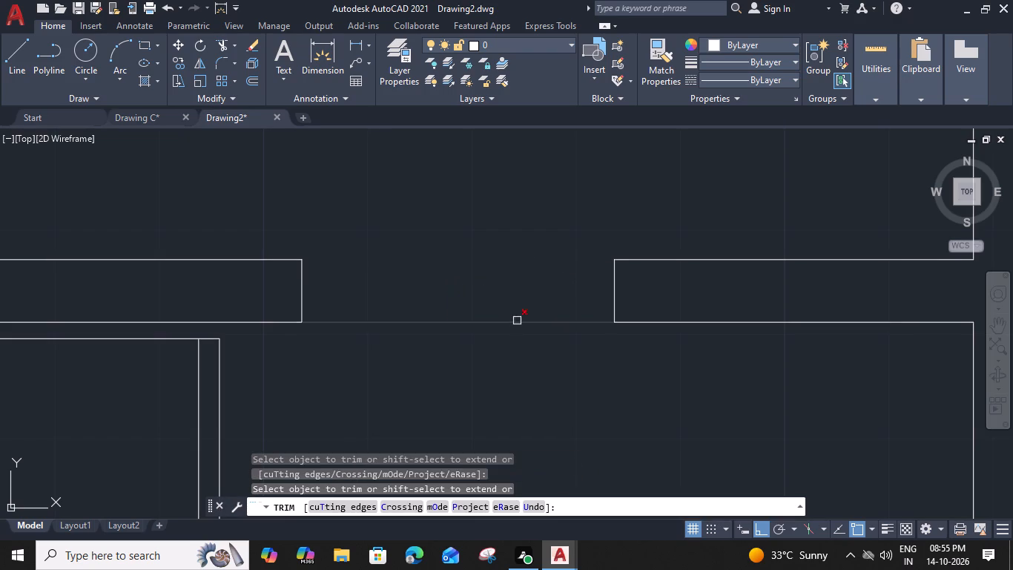
{"action": "left_click", "coordinate": [517, 321]}
{"action": "key", "text": "Escape"}
Move the door from above into the new opening, with its hinge corner on the left jamb.
{"action": "scroll", "coordinate": [512, 304], "scroll_direction": "down", "scroll_amount": 2}
{"action": "middle_click_drag", "start_coordinate": [516, 311], "coordinate": [527, 347]}
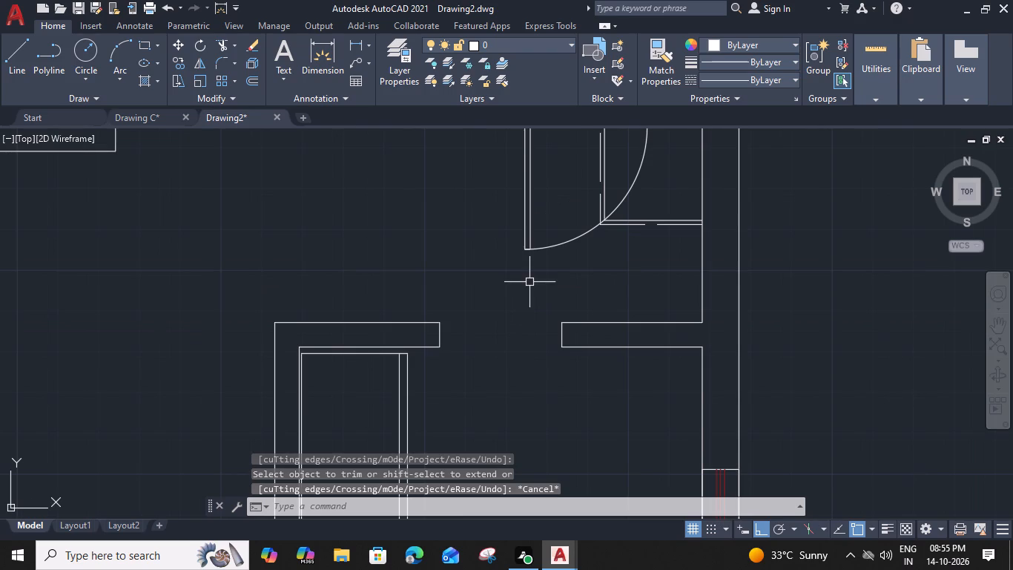
{"action": "left_click", "coordinate": [526, 238]}
{"action": "type", "text": "M"}
{"action": "key", "text": "space"}
{"action": "middle_click_drag", "start_coordinate": [477, 263], "coordinate": [469, 271]}
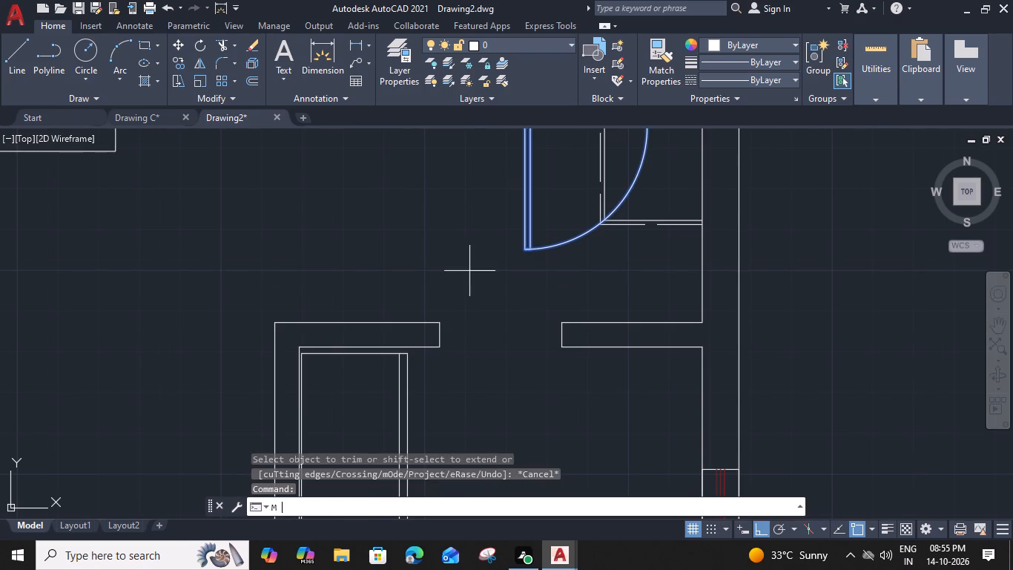
{"action": "middle_click_drag", "start_coordinate": [469, 271], "coordinate": [470, 330]}
{"action": "left_click", "coordinate": [521, 171]}
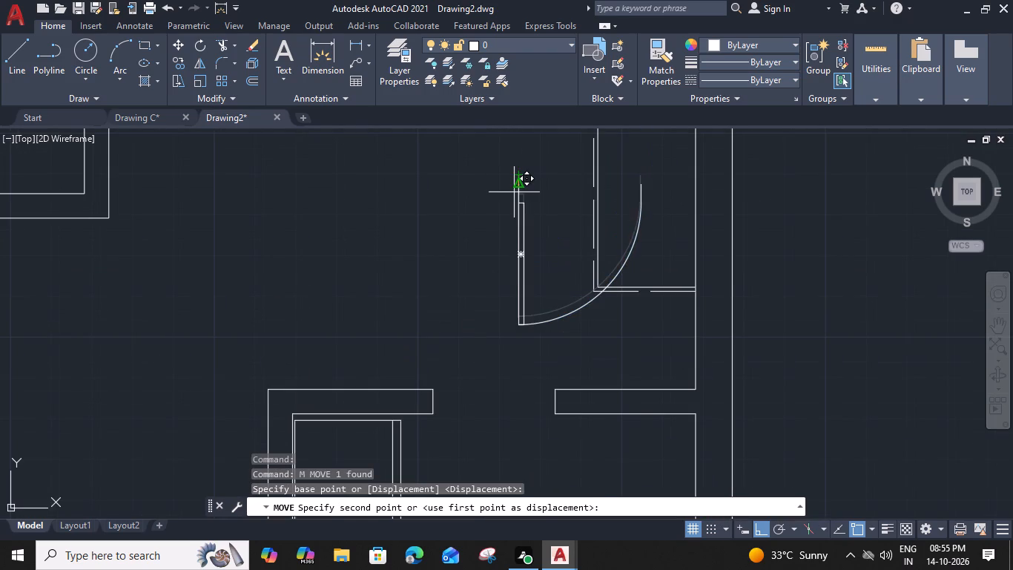
{"action": "left_click", "coordinate": [435, 389]}
{"action": "key", "text": "Escape"}
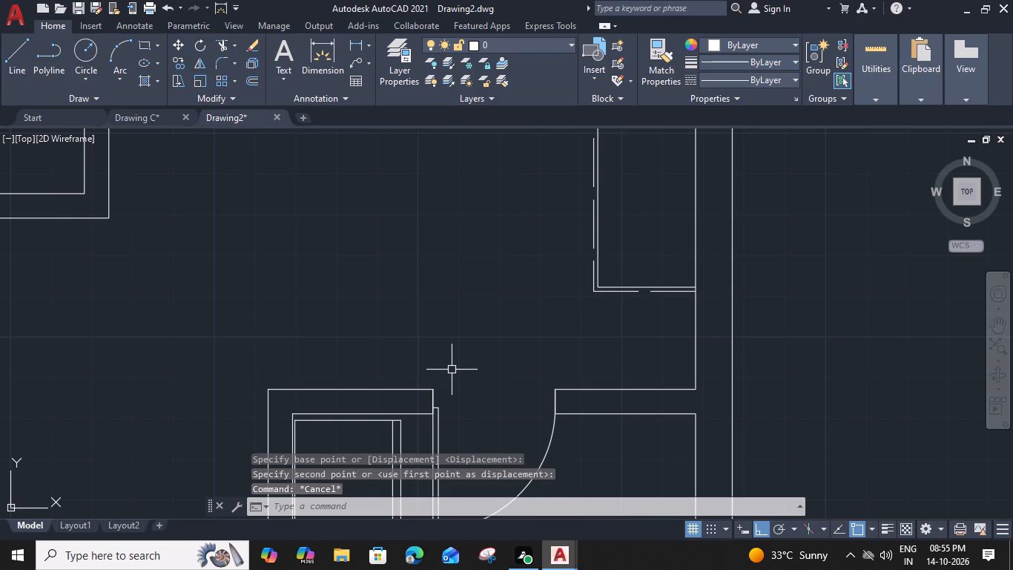
Trim away the two horizontal lines closing the lower end of the narrow strip above the small room.
{"action": "scroll", "coordinate": [484, 335], "scroll_direction": "down", "scroll_amount": 2}
{"action": "middle_click_drag", "start_coordinate": [457, 270], "coordinate": [429, 133]}
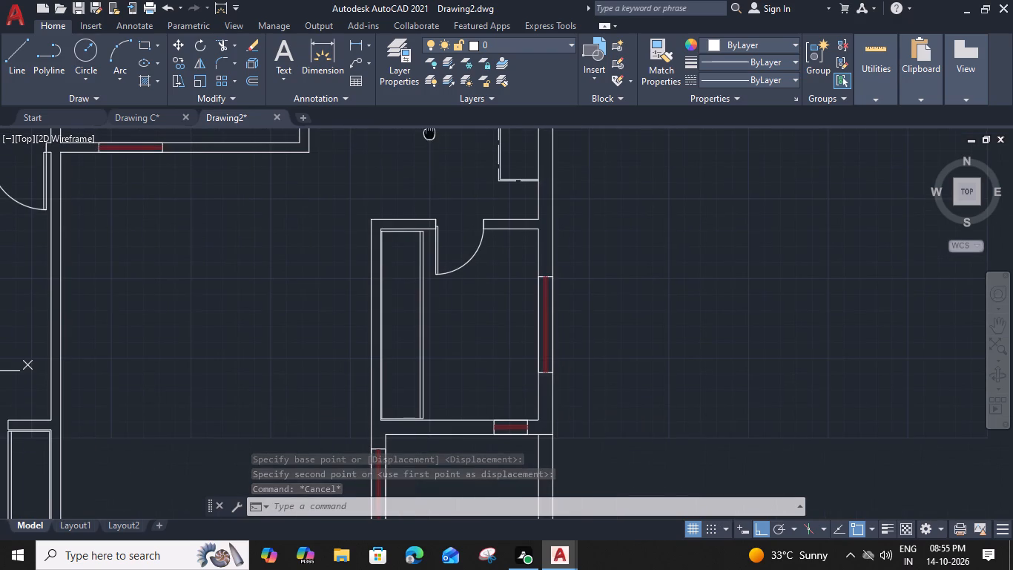
{"action": "middle_click_drag", "start_coordinate": [444, 184], "coordinate": [426, 220]}
{"action": "scroll", "coordinate": [486, 206], "scroll_direction": "up", "scroll_amount": 3}
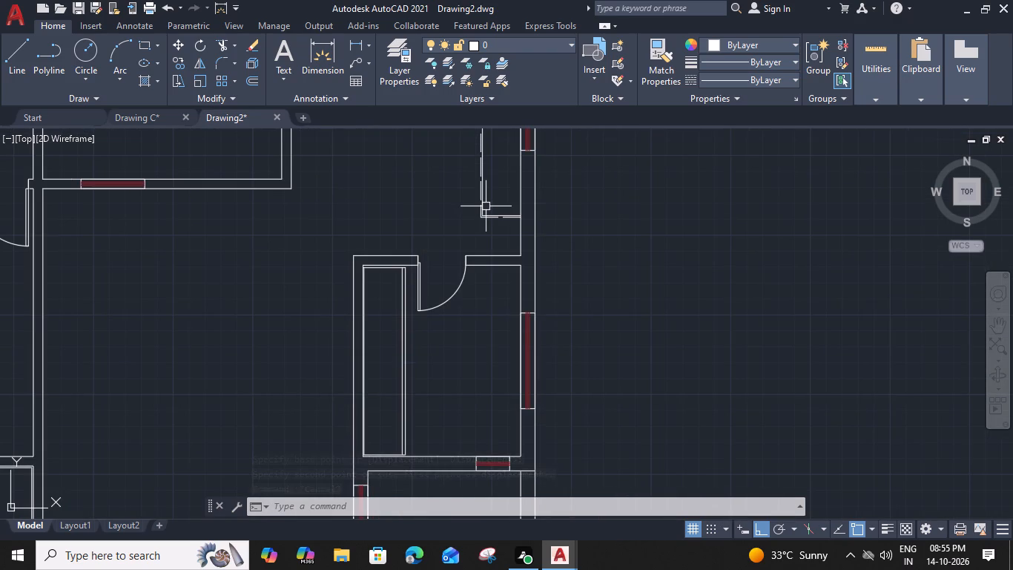
{"action": "type", "text": "TR"}
{"action": "key", "text": "space"}
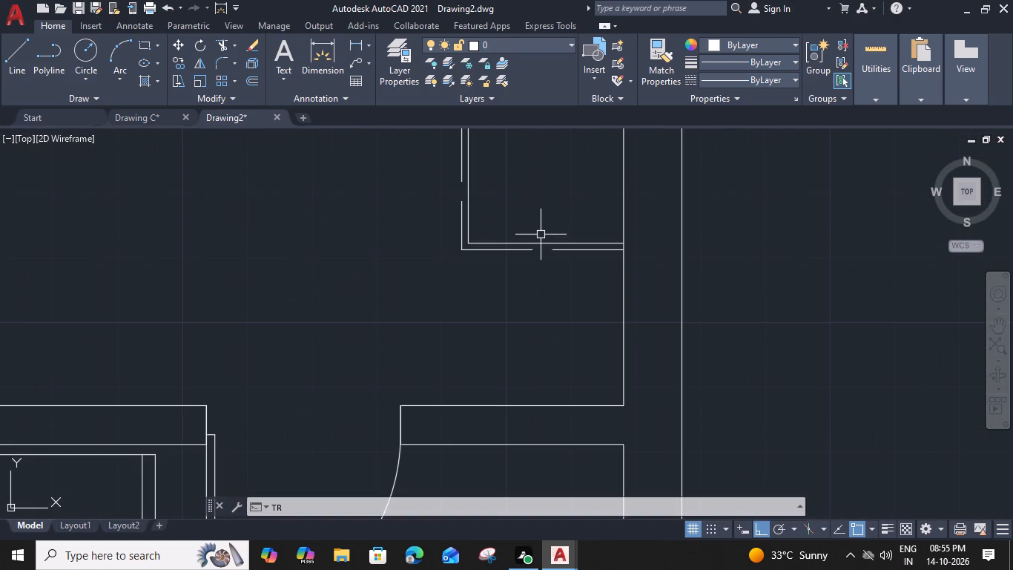
{"action": "left_click", "coordinate": [541, 235]}
{"action": "left_click_drag", "start_coordinate": [537, 270], "coordinate": [539, 297]}
{"action": "key", "text": "Escape"}
Extend the narrow strip's solid and dashed vertical lines down to the small room's upper wall.
{"action": "key", "text": "e"}
{"action": "type", "text": "X"}
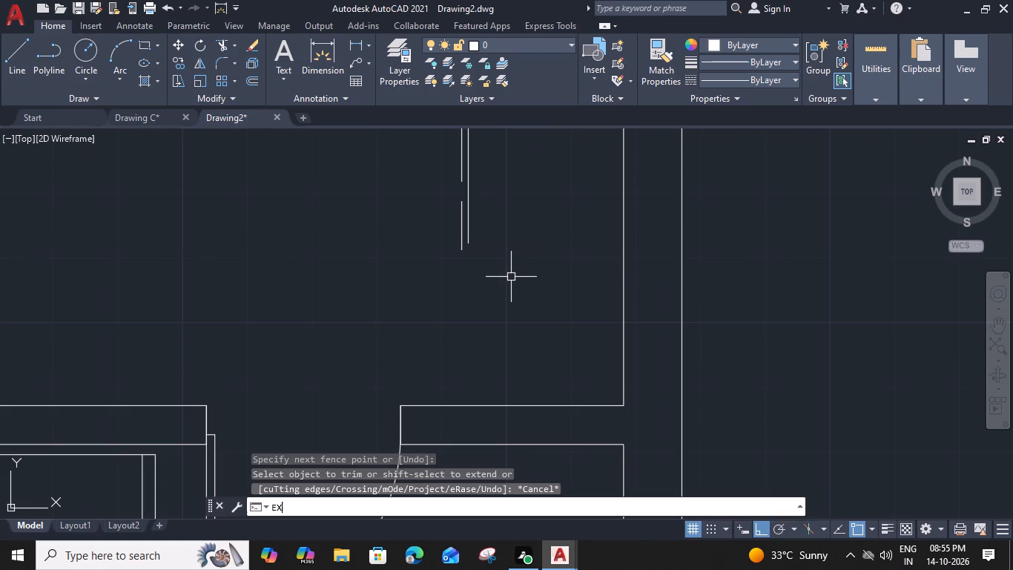
{"action": "key", "text": "space"}
{"action": "left_click", "coordinate": [486, 196]}
{"action": "left_click", "coordinate": [412, 261]}
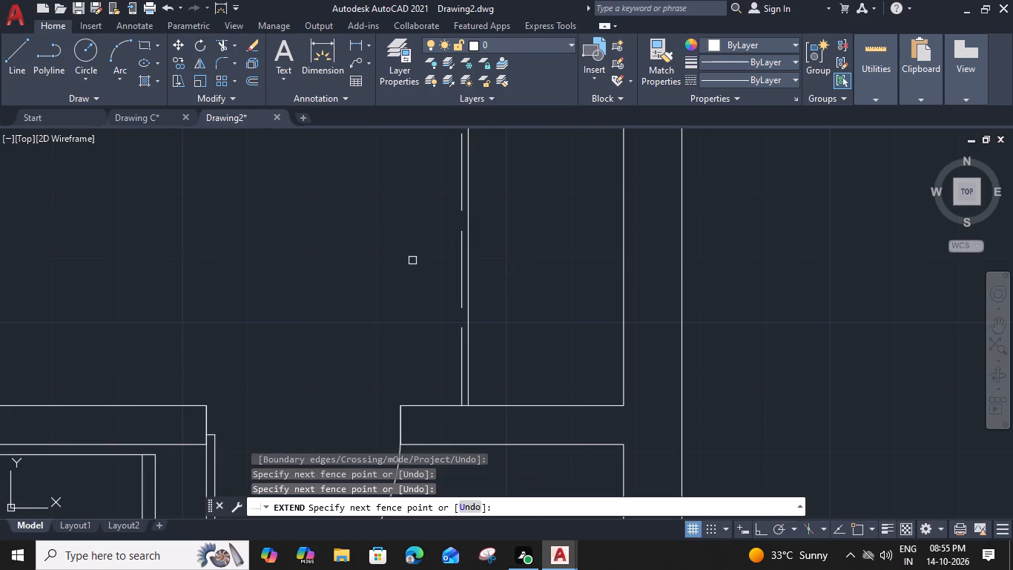
{"action": "key", "text": "Escape"}
Review the lower half of the floor plan, from the small room to the entrance porch and front walls.
{"action": "scroll", "coordinate": [412, 263], "scroll_direction": "down", "scroll_amount": 2}
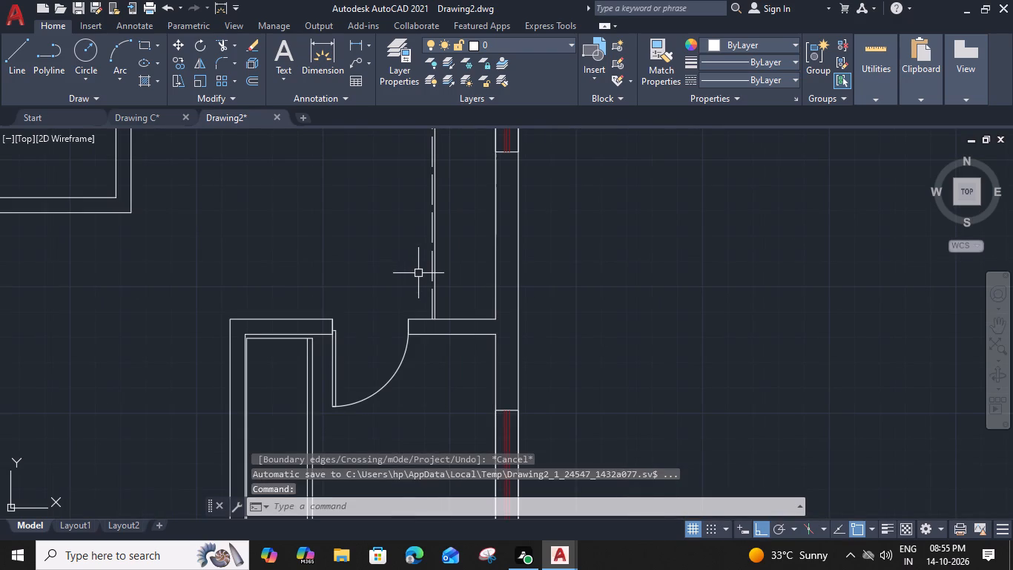
{"action": "middle_click_drag", "start_coordinate": [465, 277], "coordinate": [545, 285]}
{"action": "scroll", "coordinate": [407, 307], "scroll_direction": "down", "scroll_amount": 1}
{"action": "middle_click_drag", "start_coordinate": [386, 400], "coordinate": [407, 307]}
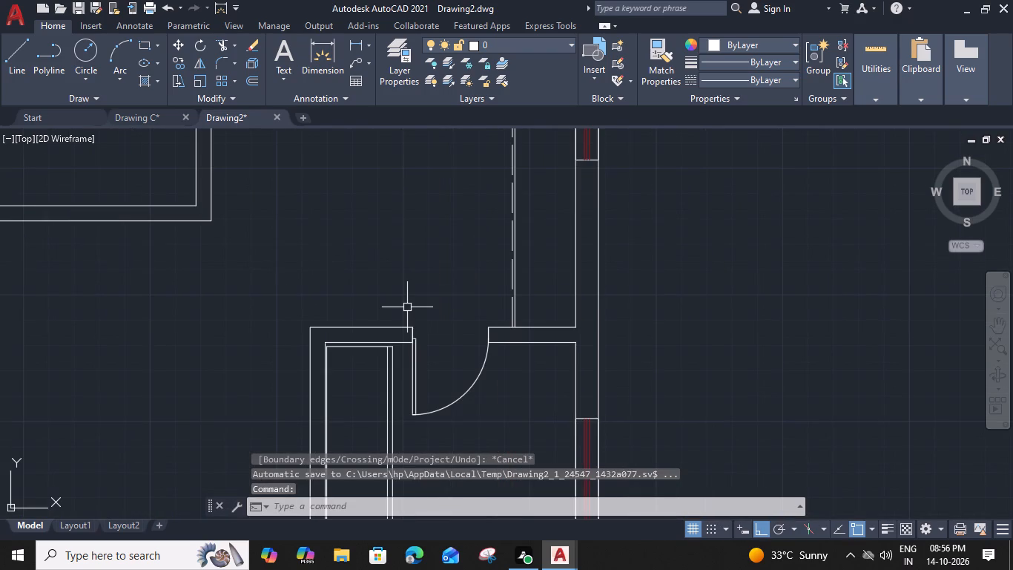
{"action": "middle_click_drag", "start_coordinate": [407, 307], "coordinate": [500, 296]}
{"action": "scroll", "coordinate": [418, 373], "scroll_direction": "down", "scroll_amount": 1}
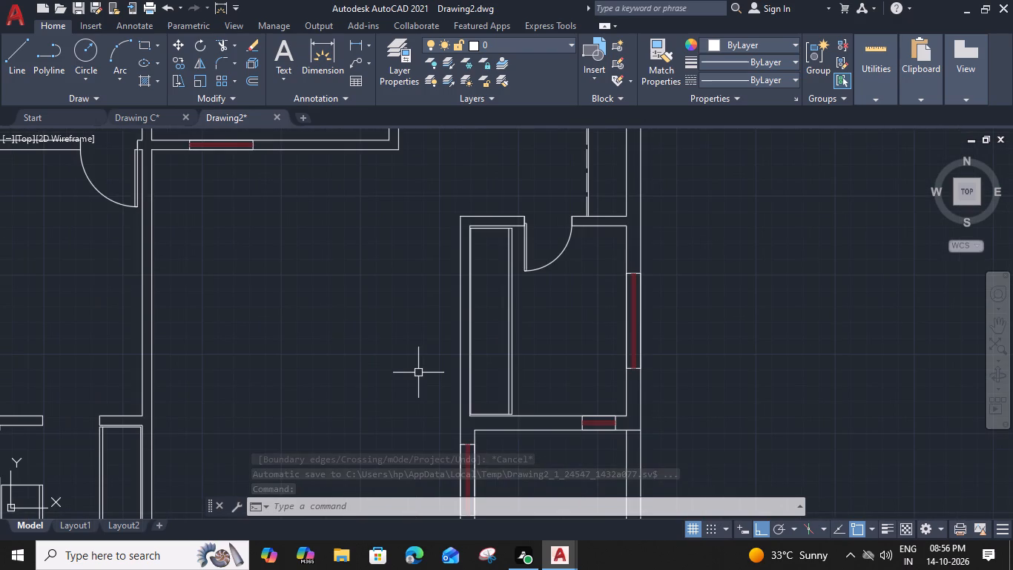
{"action": "middle_click_drag", "start_coordinate": [412, 369], "coordinate": [463, 272]}
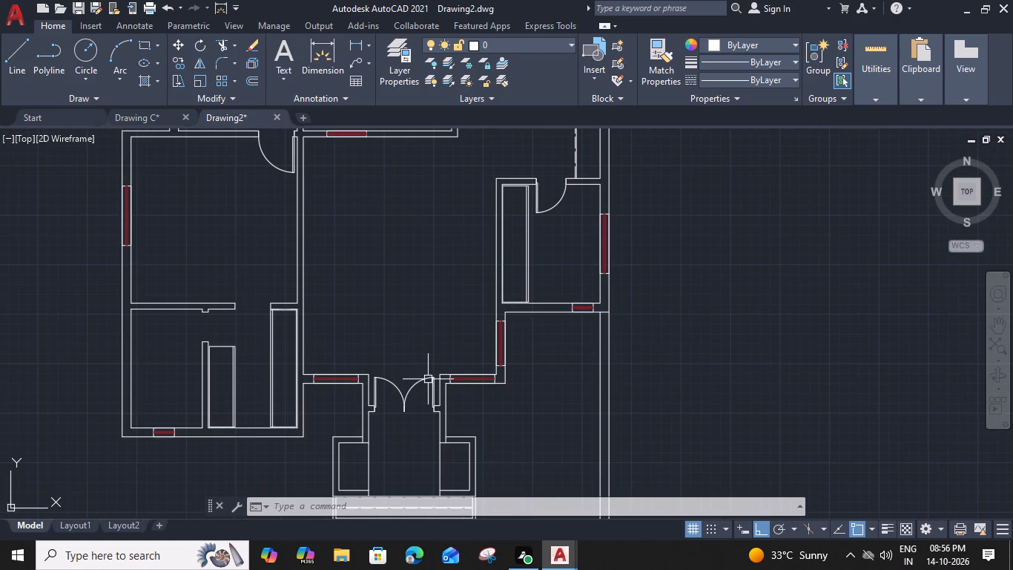
{"action": "scroll", "coordinate": [424, 334], "scroll_direction": "down", "scroll_amount": 1}
{"action": "middle_click_drag", "start_coordinate": [412, 334], "coordinate": [438, 364]}
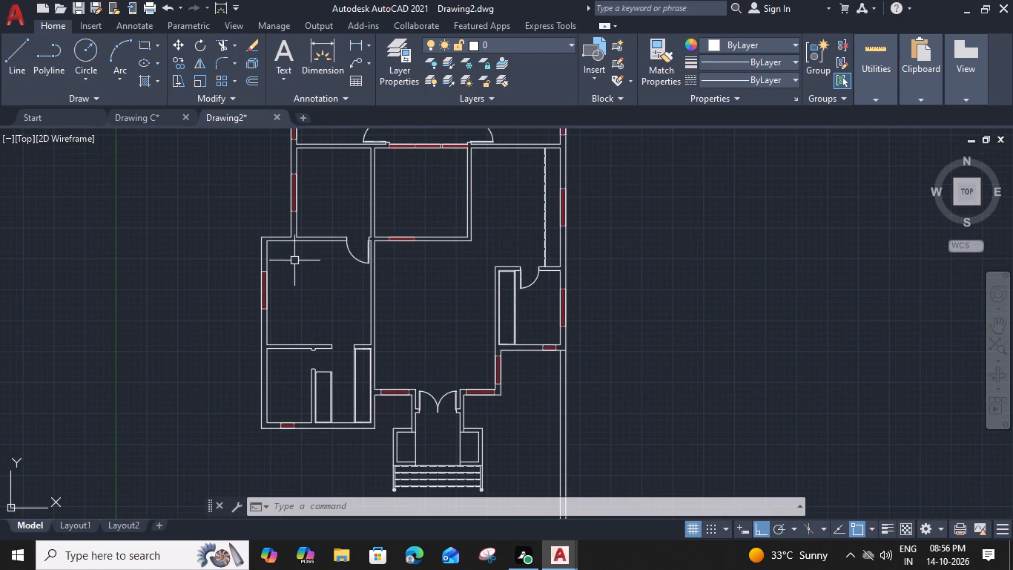
{"action": "middle_click_drag", "start_coordinate": [472, 358], "coordinate": [455, 386]}
{"action": "middle_click_drag", "start_coordinate": [455, 386], "coordinate": [465, 249]}
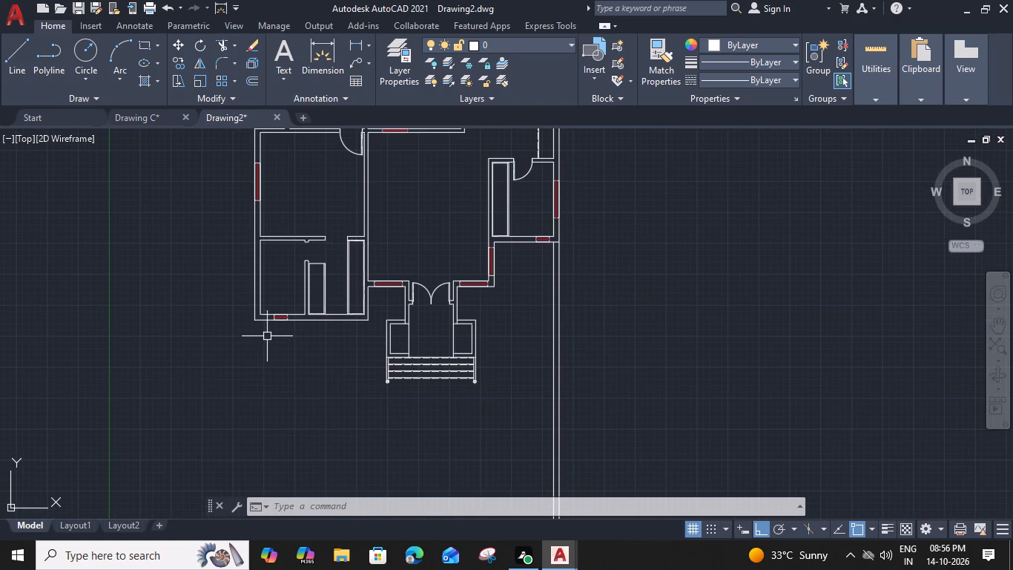
{"action": "scroll", "coordinate": [372, 318], "scroll_direction": "up", "scroll_amount": 2}
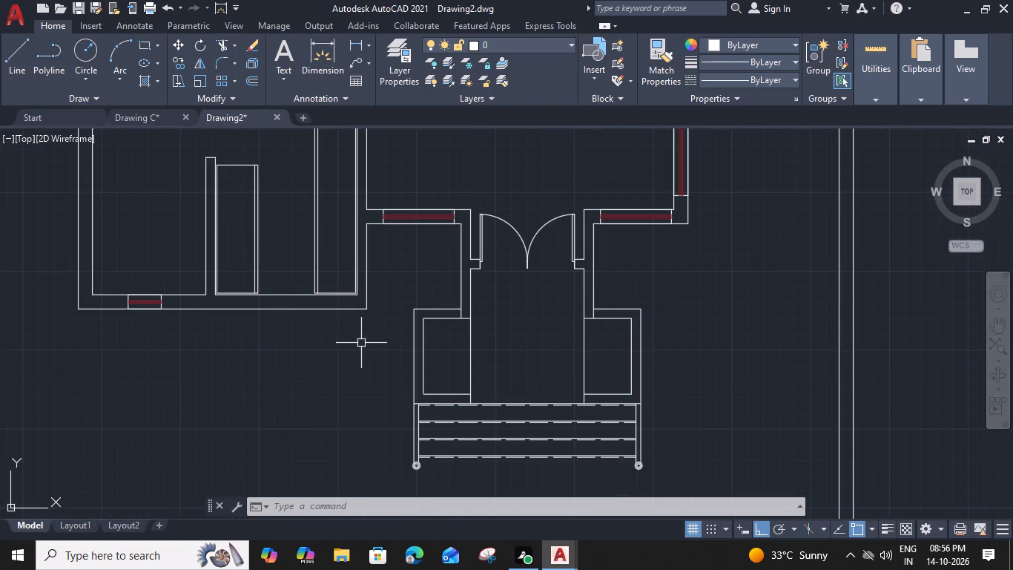
{"action": "scroll", "coordinate": [361, 338], "scroll_direction": "down", "scroll_amount": 2}
{"action": "middle_click_drag", "start_coordinate": [515, 335], "coordinate": [511, 333]}
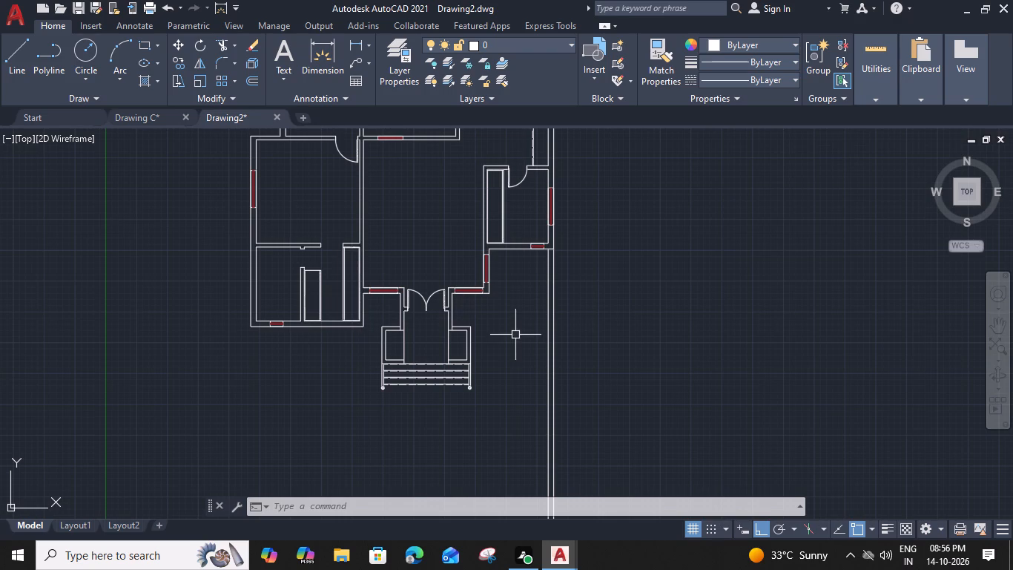
{"action": "middle_click_drag", "start_coordinate": [511, 333], "coordinate": [487, 337]}
Extend the entrance porch's right outer line up to the front wall beneath the window.
{"action": "scroll", "coordinate": [439, 303], "scroll_direction": "up", "scroll_amount": 2}
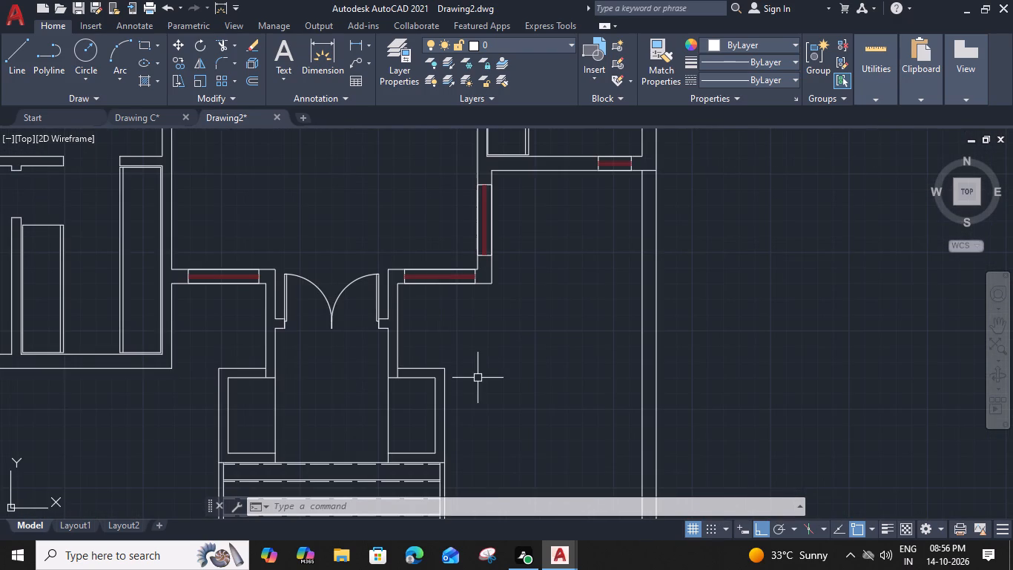
{"action": "key", "text": "e"}
{"action": "type", "text": "X"}
{"action": "key", "text": "space"}
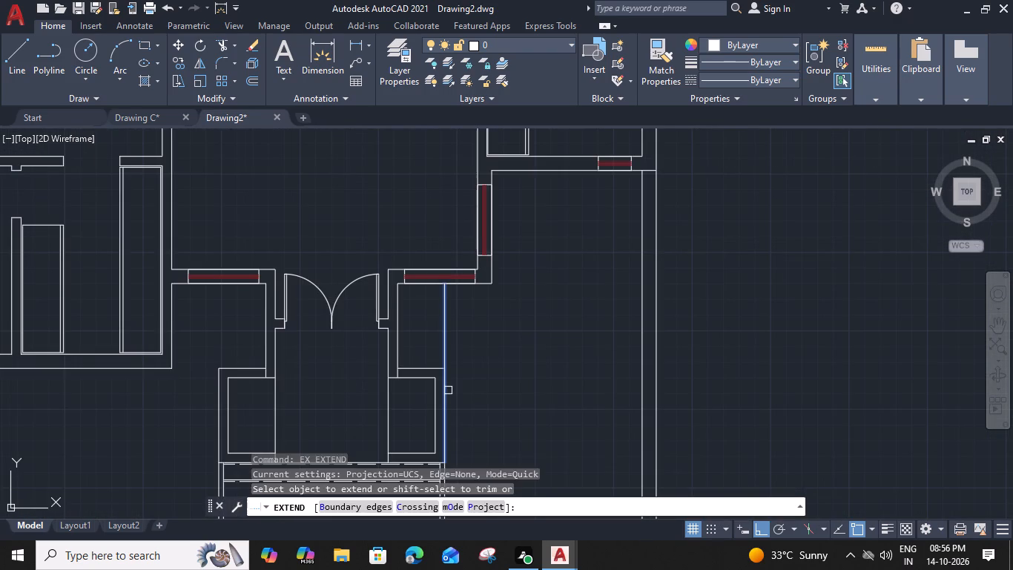
{"action": "left_click", "coordinate": [444, 390]}
{"action": "key", "text": "Escape"}
{"action": "scroll", "coordinate": [506, 353], "scroll_direction": "down", "scroll_amount": 1}
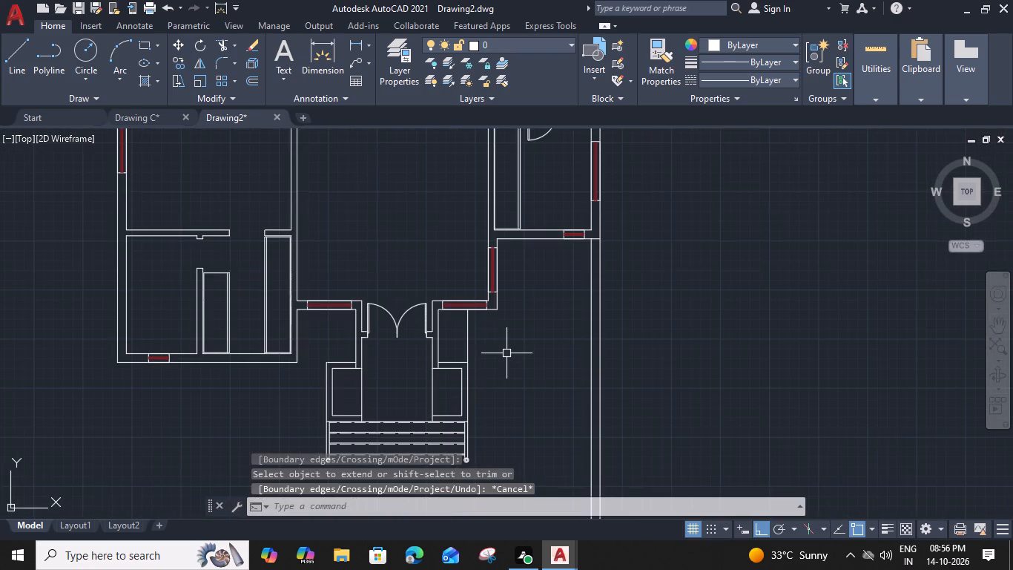
Create 8" high multiline text inside the top-left room and enter BED ROOM 2 as its first line.
{"action": "middle_click_drag", "start_coordinate": [506, 353], "coordinate": [440, 402]}
{"action": "middle_click_drag", "start_coordinate": [484, 300], "coordinate": [533, 340]}
{"action": "scroll", "coordinate": [395, 246], "scroll_direction": "down", "scroll_amount": 2}
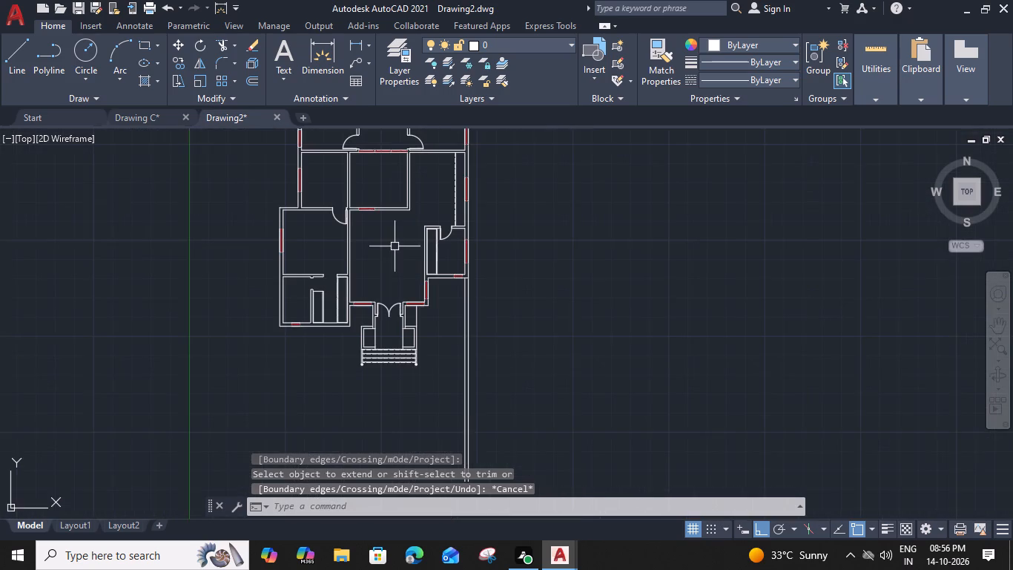
{"action": "middle_click_drag", "start_coordinate": [398, 255], "coordinate": [492, 413]}
{"action": "scroll", "coordinate": [425, 240], "scroll_direction": "up", "scroll_amount": 2}
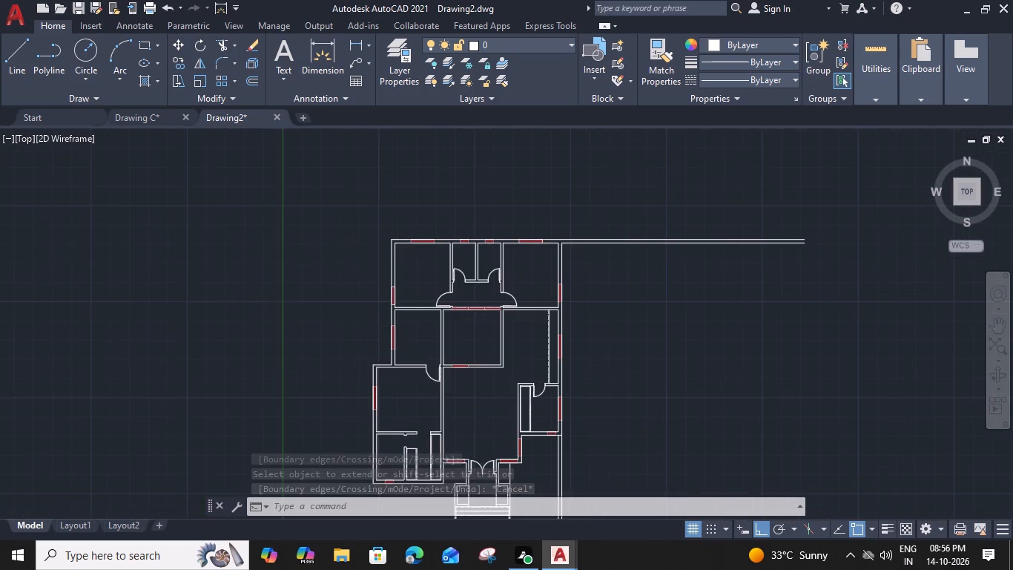
{"action": "scroll", "coordinate": [425, 240], "scroll_direction": "up", "scroll_amount": 1}
{"action": "middle_click_drag", "start_coordinate": [374, 408], "coordinate": [399, 278]}
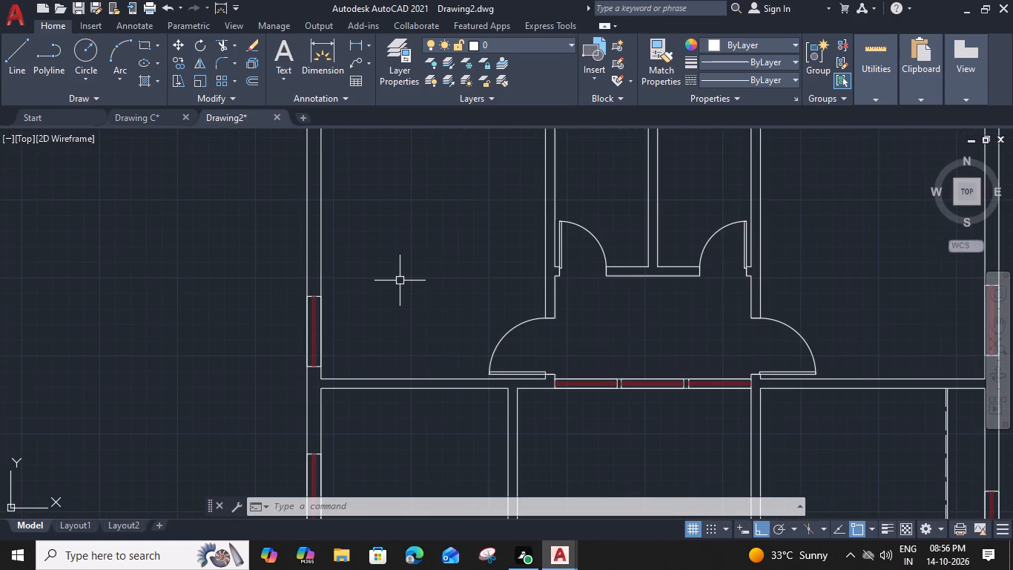
{"action": "type", "text": "MT"}
{"action": "key", "text": "space"}
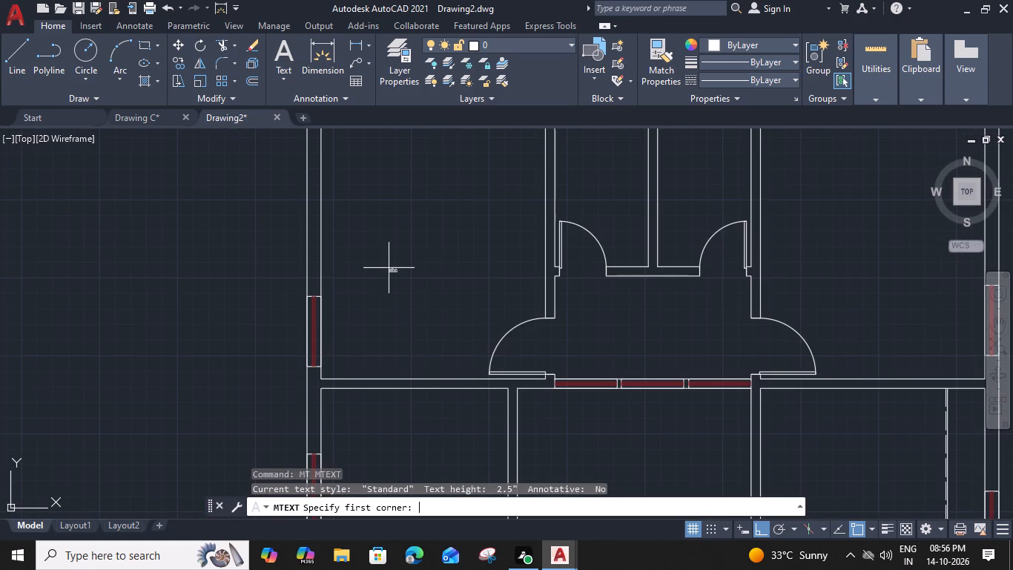
{"action": "left_click", "coordinate": [373, 224]}
{"action": "left_click", "coordinate": [487, 244]}
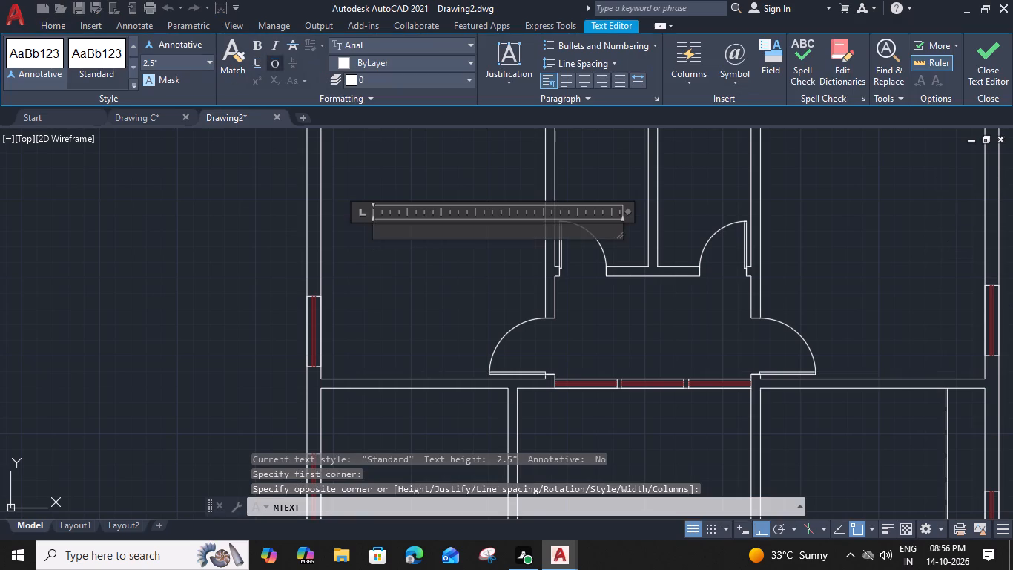
{"action": "left_click", "coordinate": [181, 62]}
{"action": "key", "text": "8"}
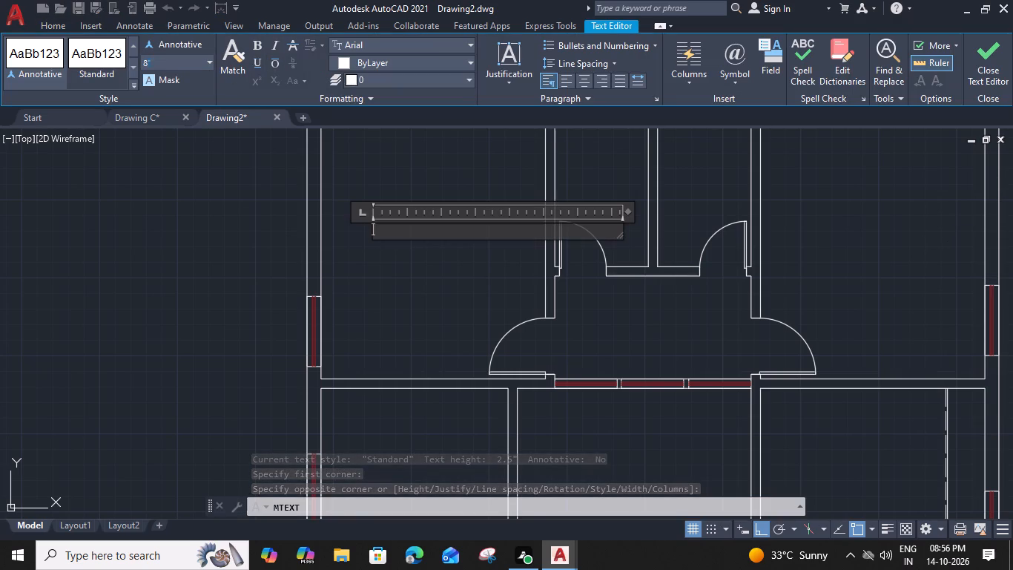
{"action": "key", "text": "apostrophe"}
{"action": "key", "text": "Return"}
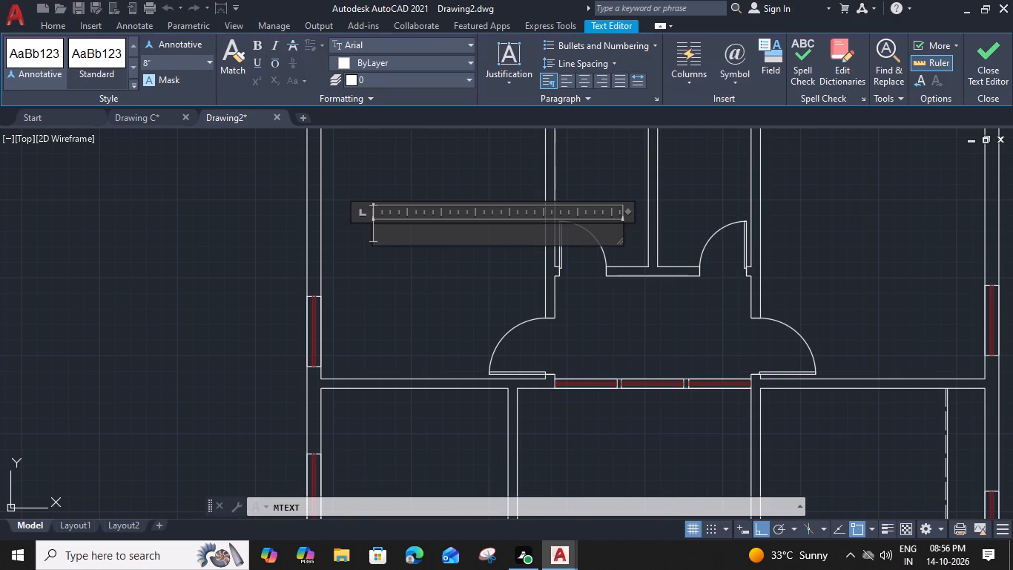
{"action": "type", "text": "BEDR"}
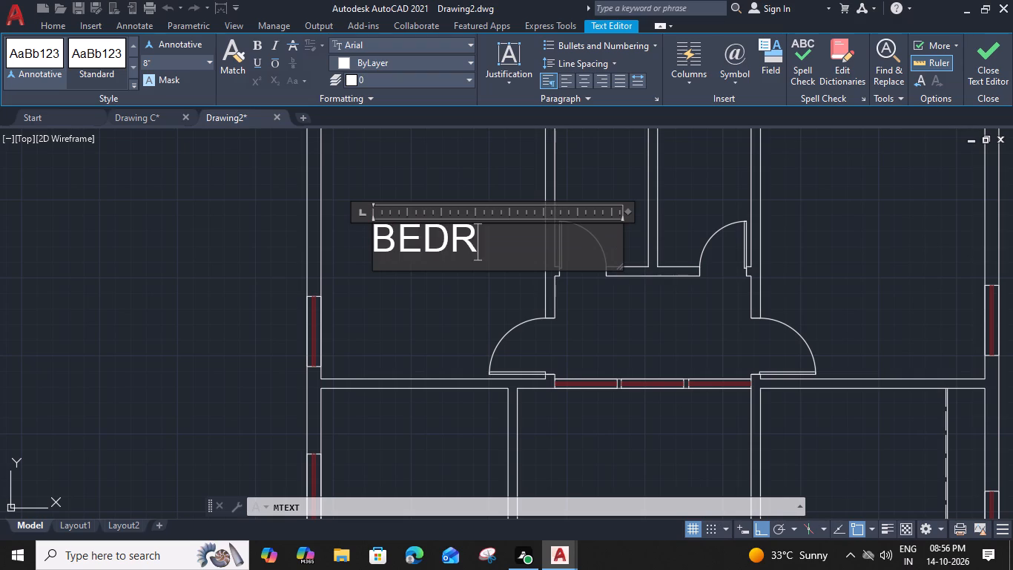
{"action": "key", "text": "BackSpace"}
{"action": "key", "text": "space"}
{"action": "type", "text": "ROOM"}
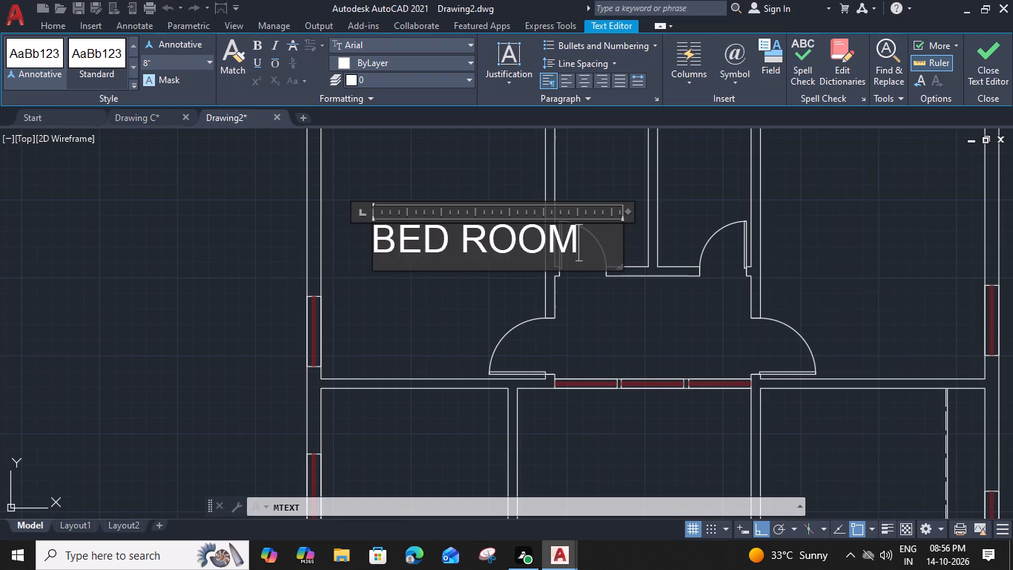
{"action": "key", "text": "space"}
{"action": "type", "text": "2"}
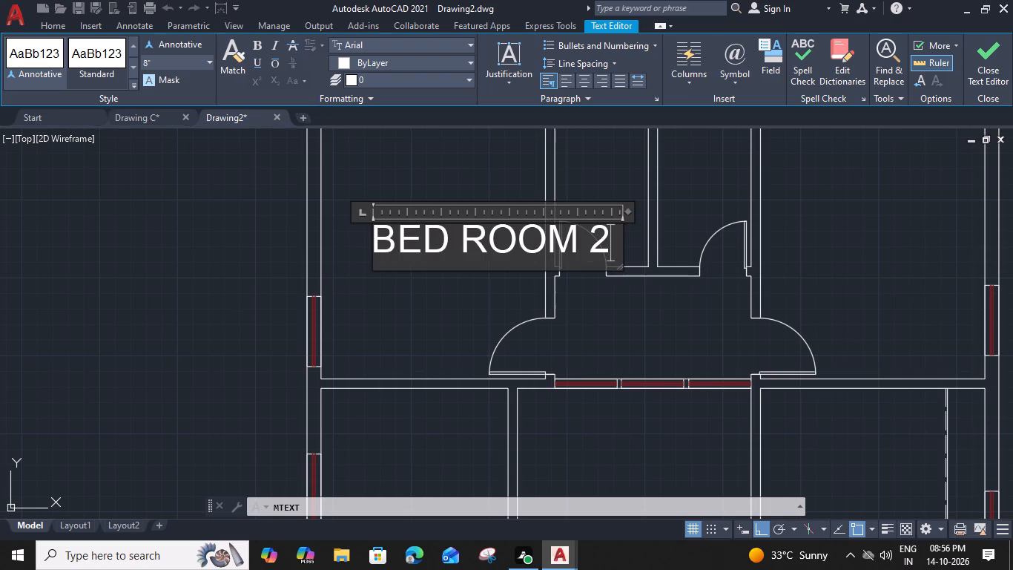
Add a second line 12'-0"X14'-0" under BED ROOM 2, indented one space, and narrow the text box to about 6'.
{"action": "key", "text": "Return"}
{"action": "type", "text": "12'"}
{"action": "type", "text": "-0"}
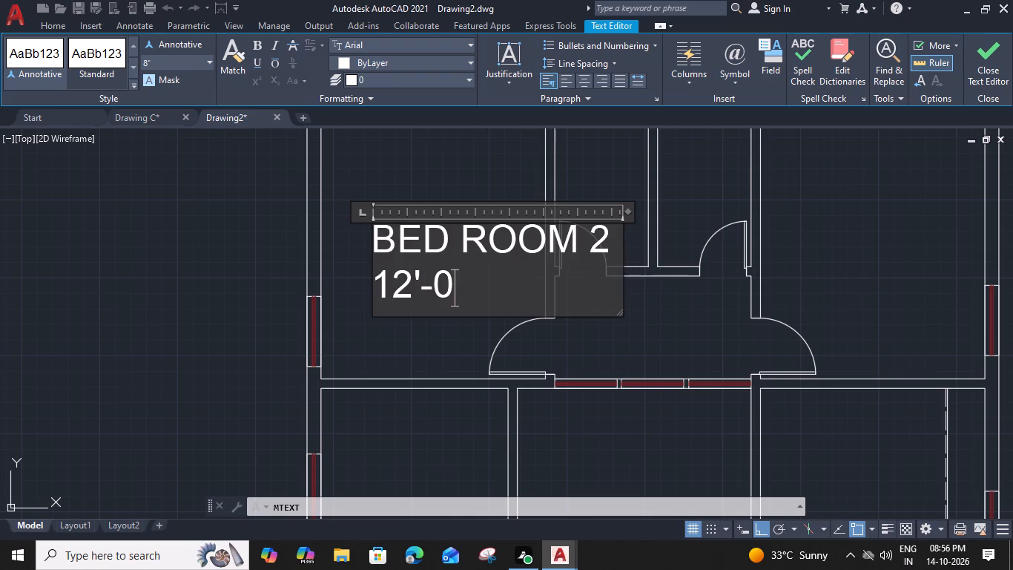
{"action": "key", "text": "shift+quotedbl"}
{"action": "key", "text": "x"}
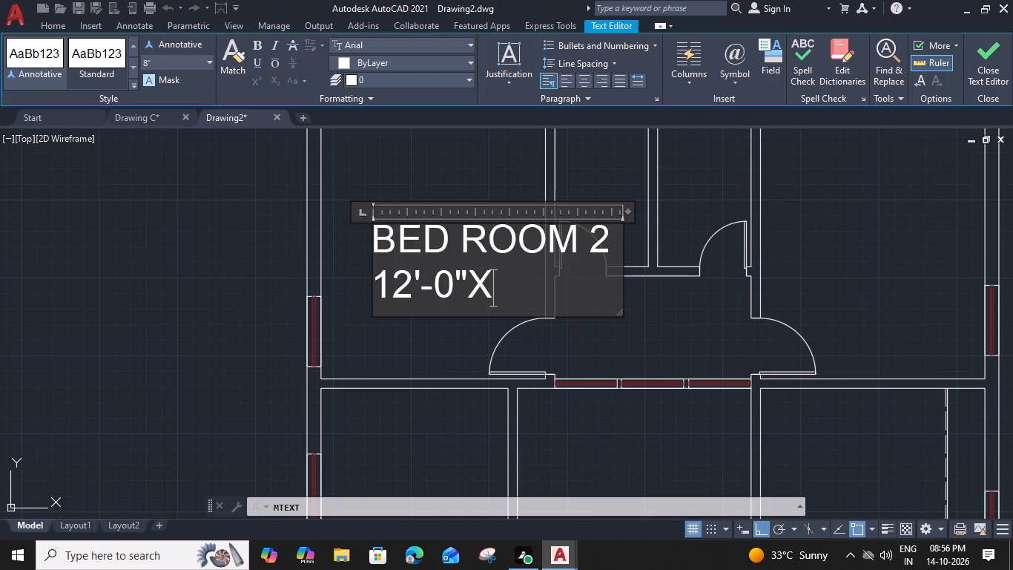
{"action": "type", "text": "14"}
{"action": "type", "text": "'-0"}
{"action": "key", "text": "shift+quotedbl"}
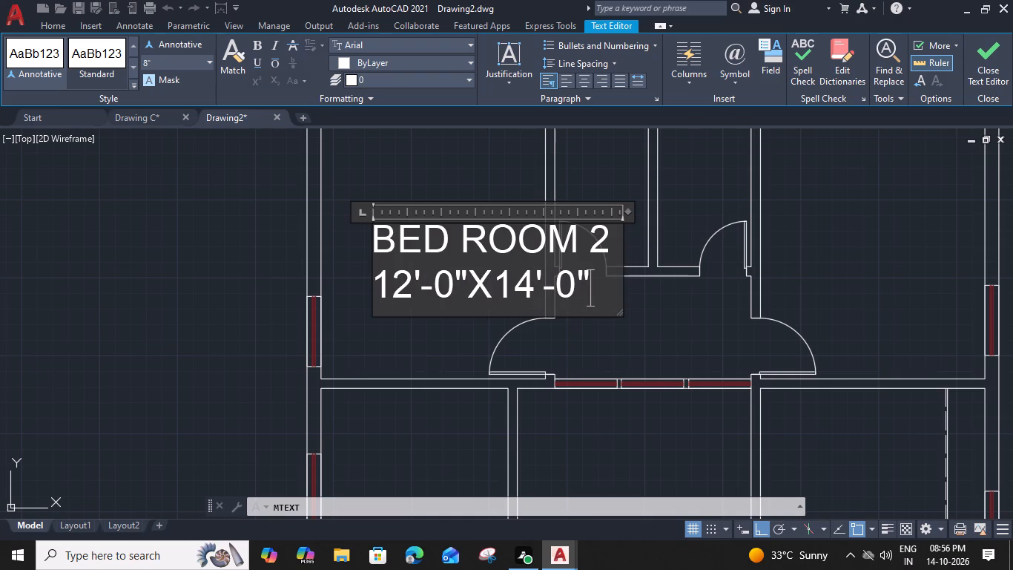
{"action": "left_click", "coordinate": [380, 293]}
{"action": "key", "text": "space"}
{"action": "left_click_drag", "start_coordinate": [626, 213], "coordinate": [616, 214]}
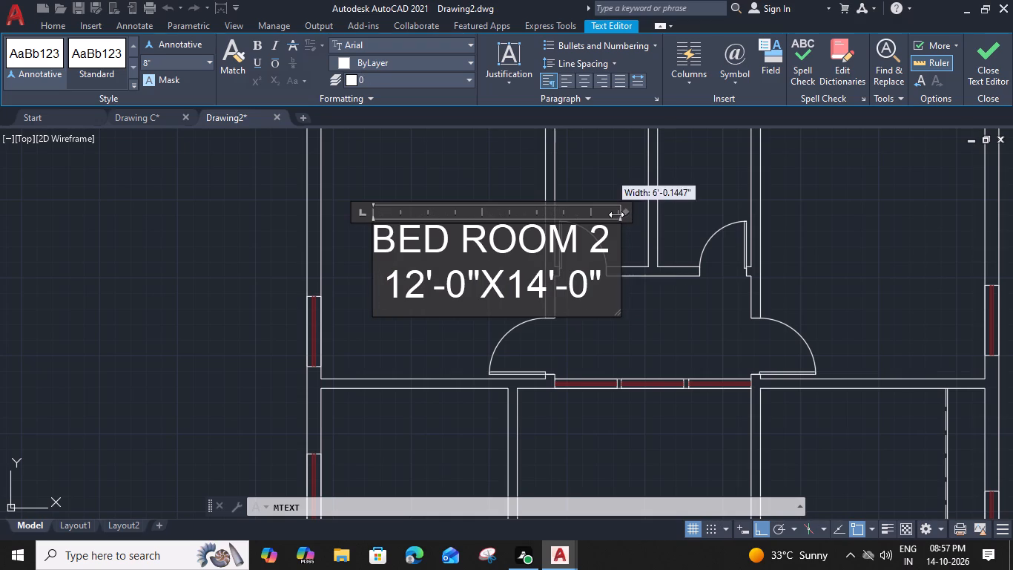
{"action": "left_click_drag", "start_coordinate": [616, 214], "coordinate": [616, 215]}
{"action": "left_click", "coordinate": [627, 316]}
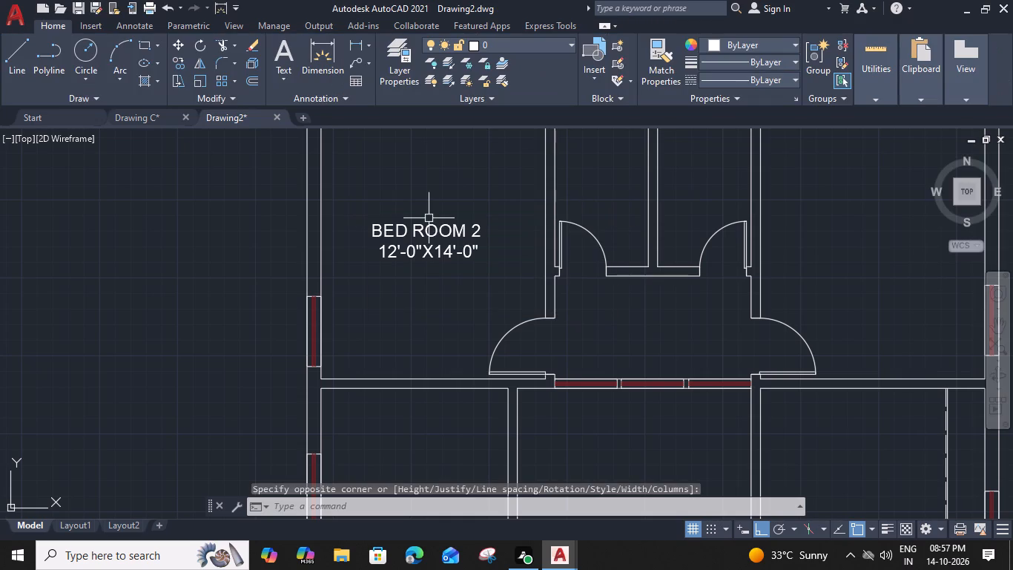
Copy the BED ROOM 2 label straight across into the top-right room.
{"action": "left_click", "coordinate": [406, 229]}
{"action": "type", "text": "CO"}
{"action": "key", "text": "space"}
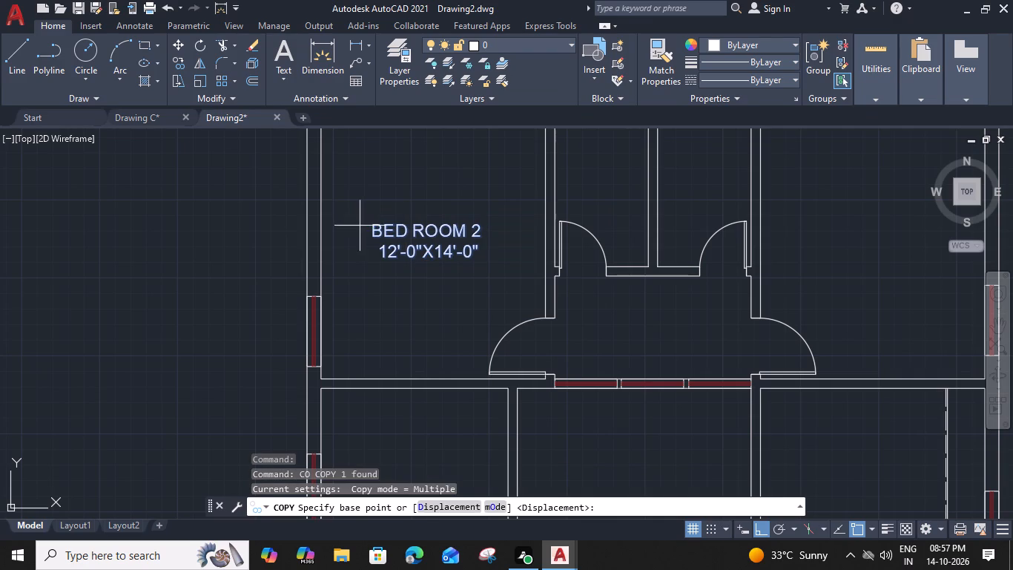
{"action": "left_click", "coordinate": [371, 223]}
{"action": "scroll", "coordinate": [502, 217], "scroll_direction": "down", "scroll_amount": 1}
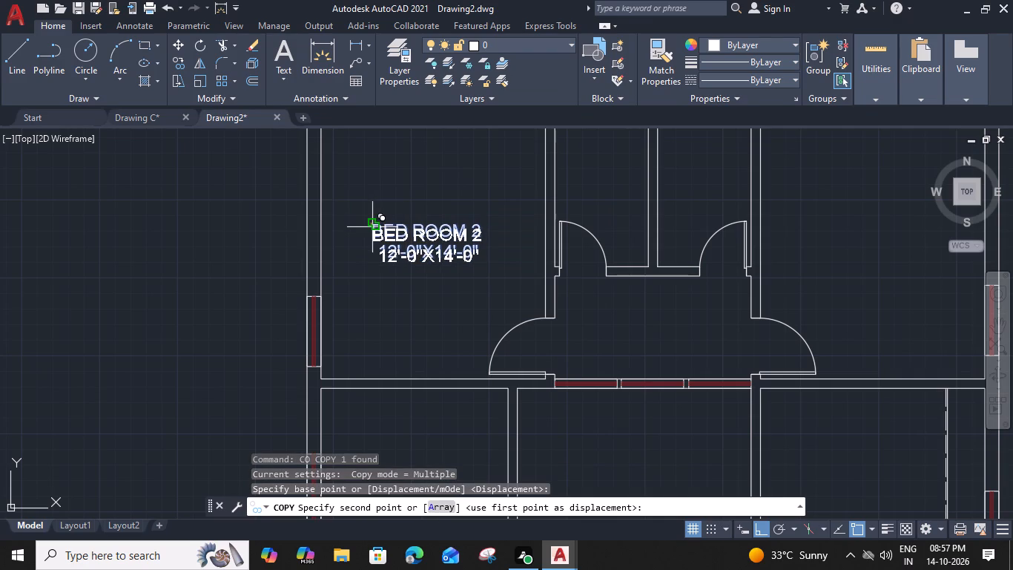
{"action": "left_click", "coordinate": [701, 222]}
{"action": "key", "text": "Escape"}
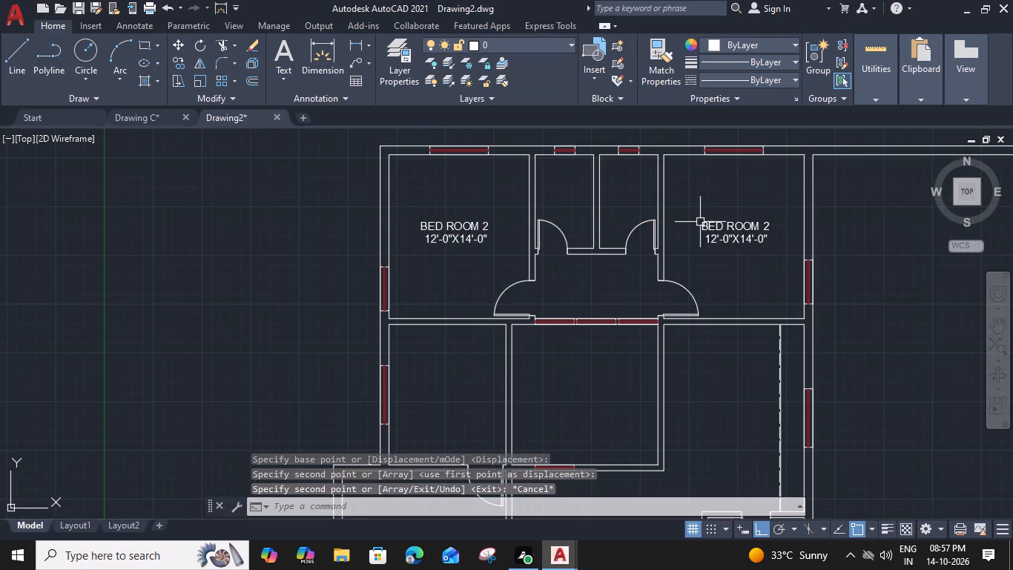
Change the copied label in the top-right room to read BED ROOM 3.
{"action": "scroll", "coordinate": [738, 225], "scroll_direction": "up", "scroll_amount": 1}
{"action": "double_click", "coordinate": [738, 225]}
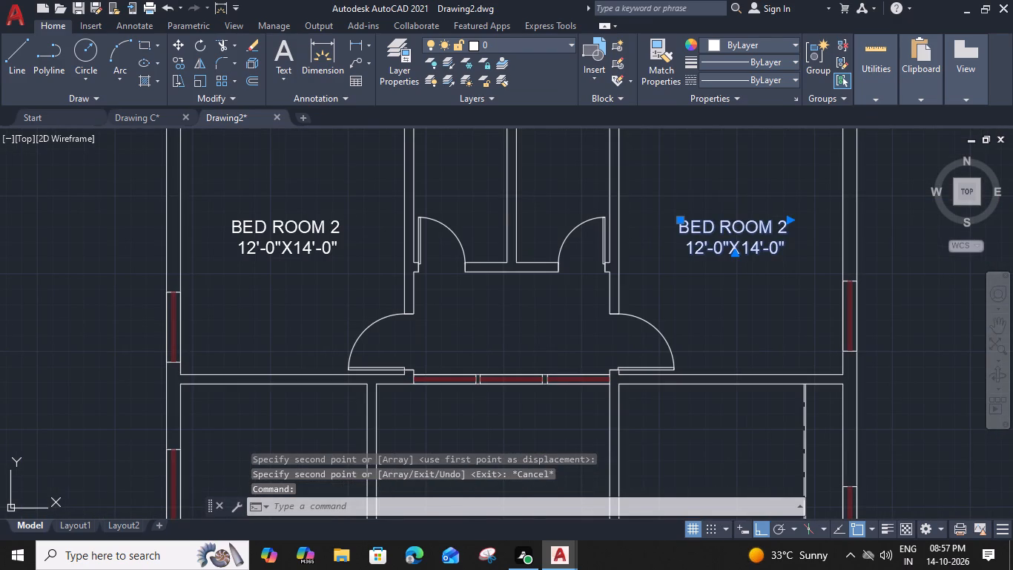
{"action": "scroll", "coordinate": [793, 238], "scroll_direction": "up", "scroll_amount": 2}
{"action": "left_click_drag", "start_coordinate": [781, 226], "coordinate": [773, 226]}
{"action": "key", "text": "3"}
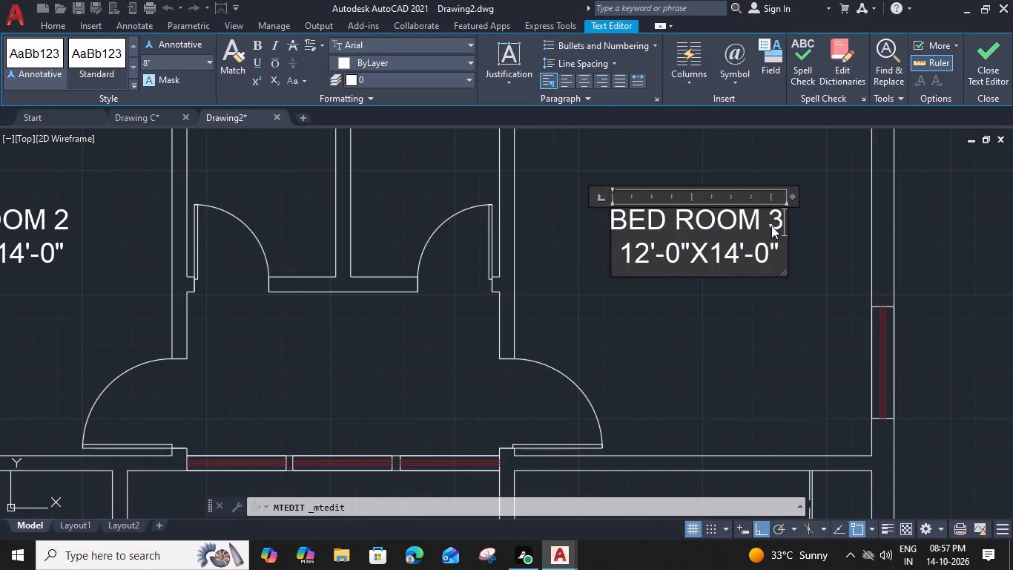
{"action": "left_click", "coordinate": [718, 319]}
Copy the BED ROOM 3 label straight down into the room below, beside the narrow dashed strip.
{"action": "left_click", "coordinate": [611, 215]}
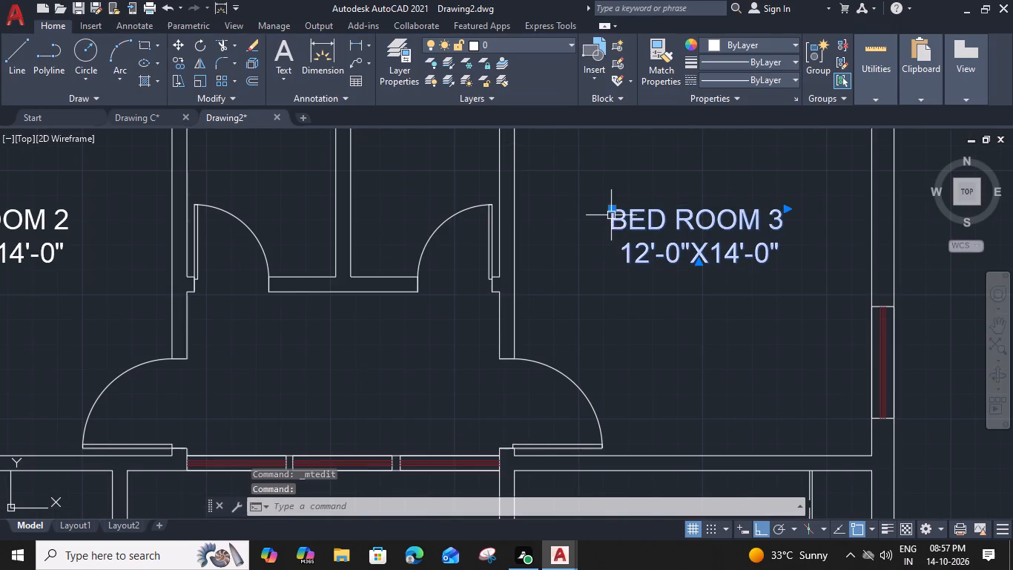
{"action": "type", "text": "CO"}
{"action": "key", "text": "space"}
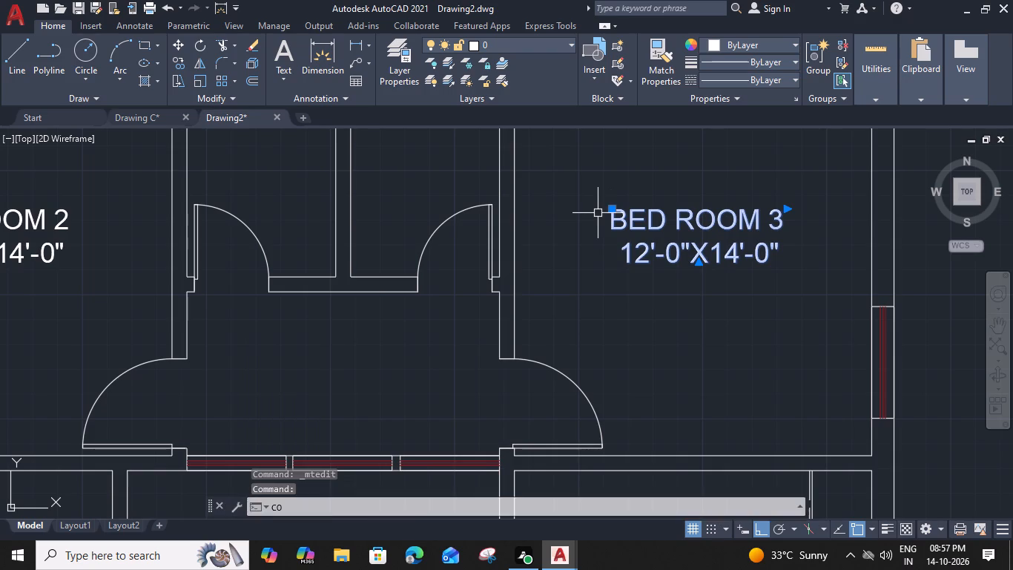
{"action": "left_click", "coordinate": [613, 207]}
{"action": "scroll", "coordinate": [621, 313], "scroll_direction": "down", "scroll_amount": 2}
{"action": "middle_click_drag", "start_coordinate": [621, 308], "coordinate": [613, 207]}
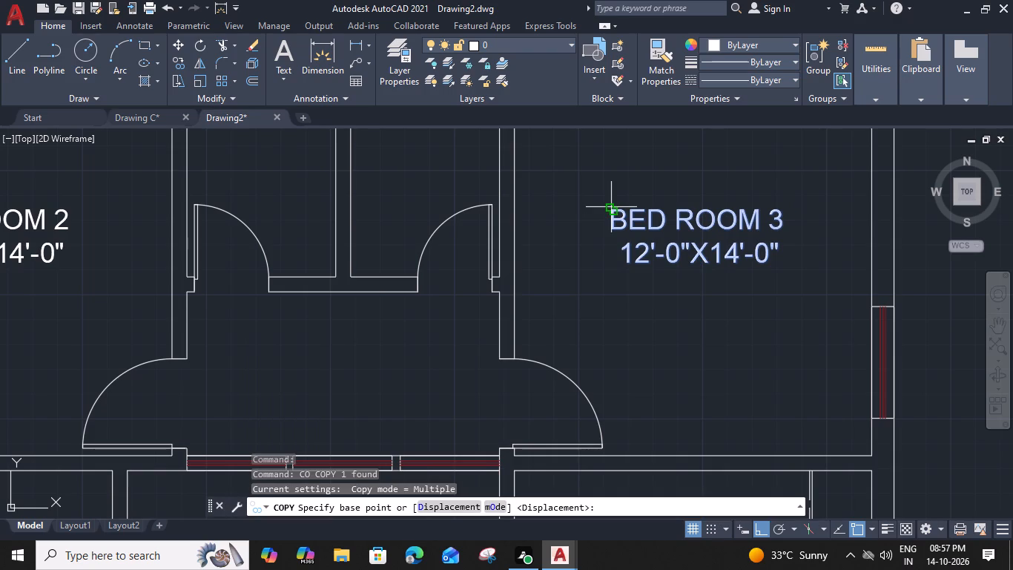
{"action": "middle_click_drag", "start_coordinate": [613, 207], "coordinate": [592, 172]}
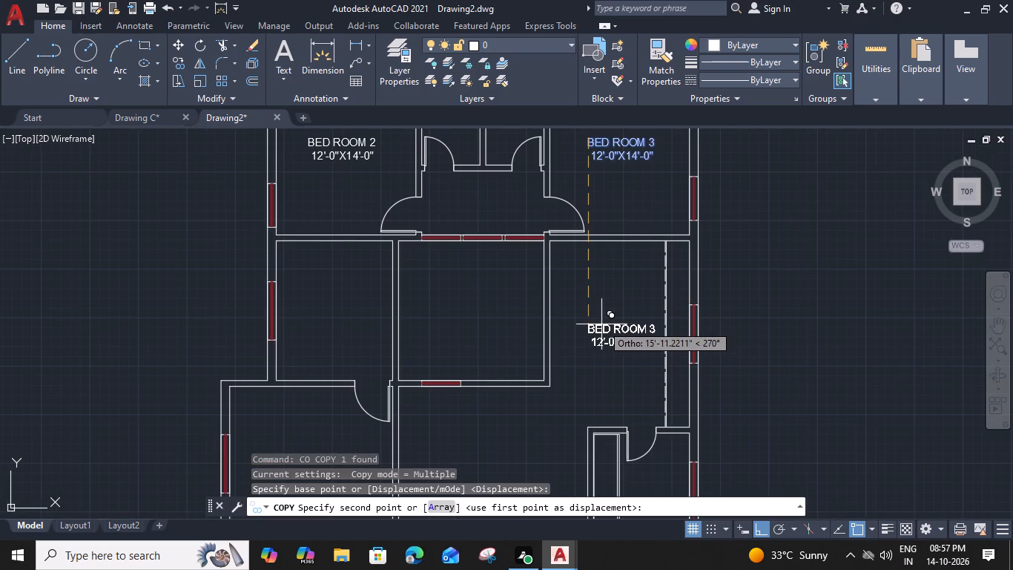
{"action": "left_click", "coordinate": [592, 327]}
{"action": "key", "text": "Escape"}
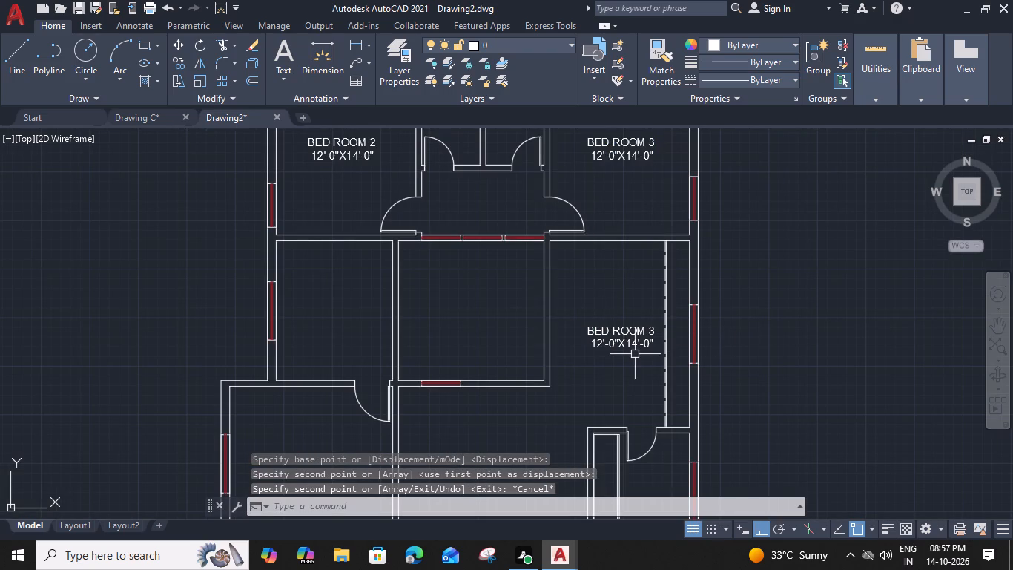
Edit the lower copied label to read KITCHEN with the size line 12'-0"X16'-0", removing that line's indent.
{"action": "double_click", "coordinate": [628, 332]}
{"action": "scroll", "coordinate": [635, 334], "scroll_direction": "up", "scroll_amount": 4}
{"action": "scroll", "coordinate": [721, 341], "scroll_direction": "down", "scroll_amount": 1}
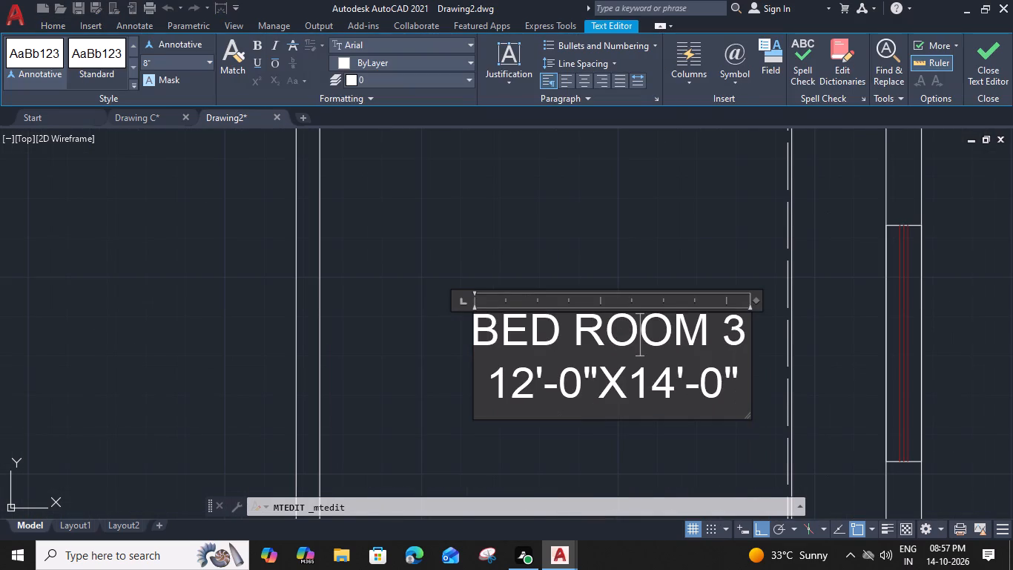
{"action": "left_click_drag", "start_coordinate": [748, 338], "coordinate": [757, 324]}
{"action": "left_click_drag", "start_coordinate": [750, 330], "coordinate": [465, 344]}
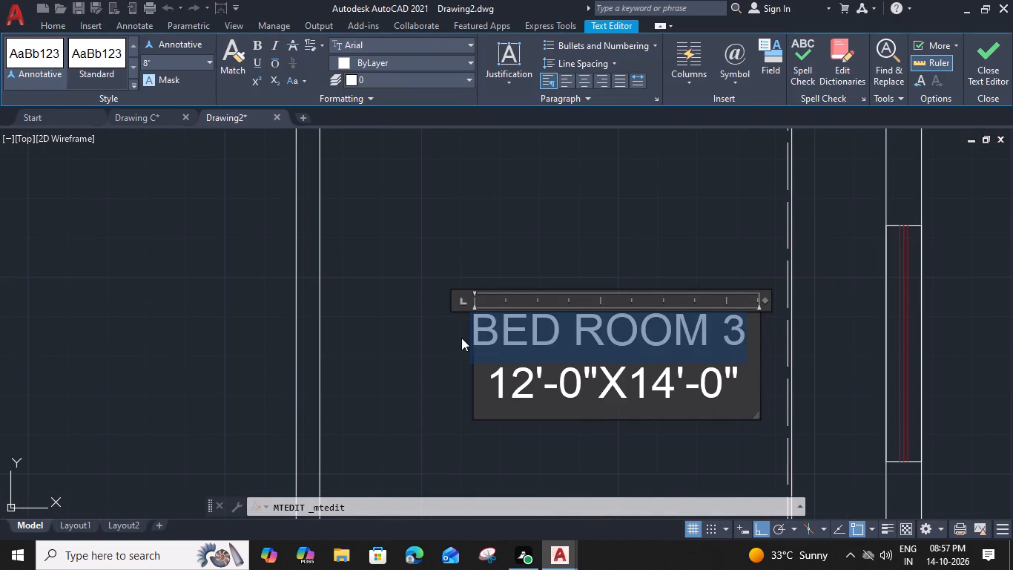
{"action": "type", "text": "KITCHEN"}
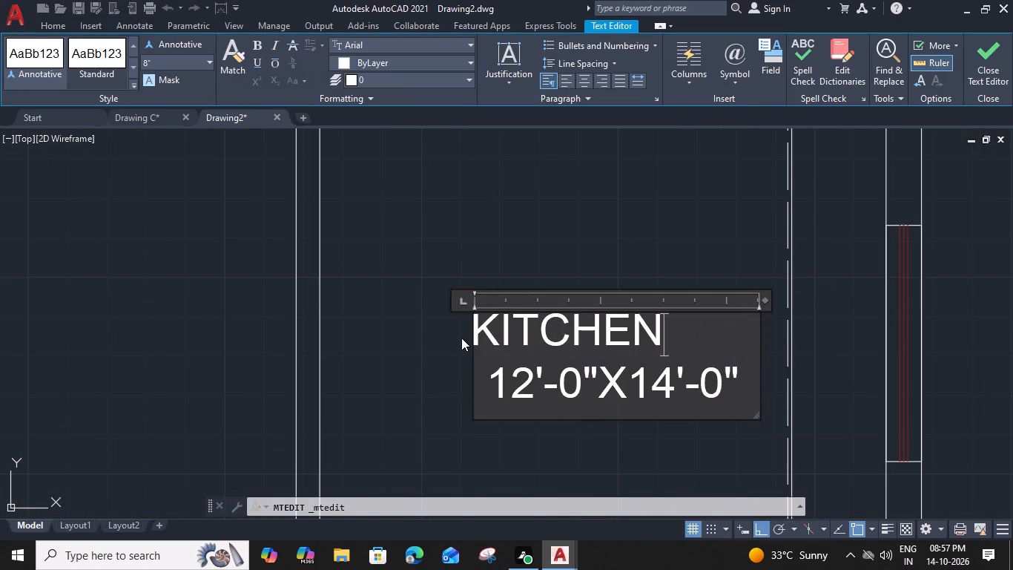
{"action": "left_click", "coordinate": [493, 400]}
{"action": "key", "text": "BackSpace"}
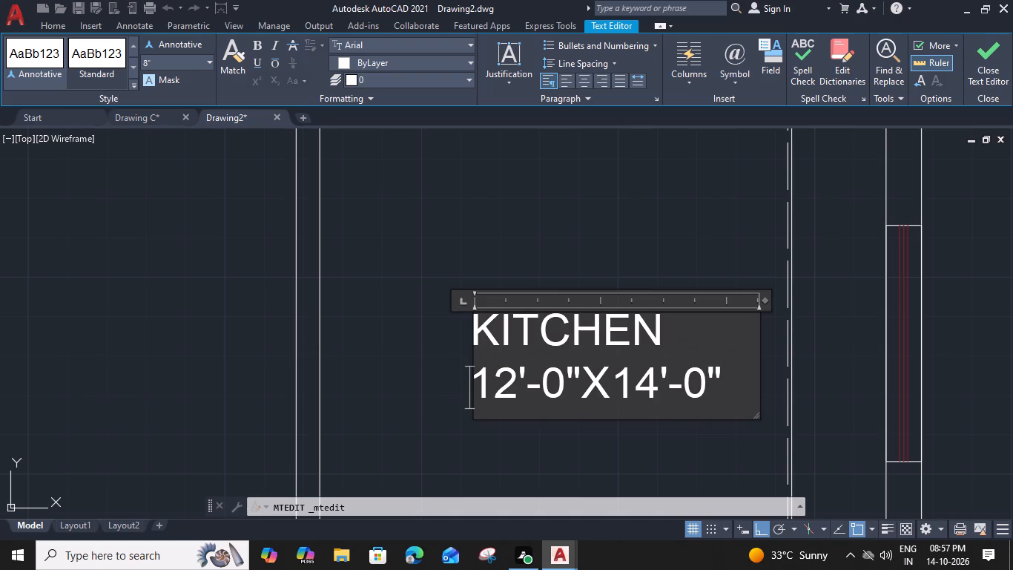
{"action": "left_click_drag", "start_coordinate": [653, 380], "coordinate": [641, 381]}
{"action": "key", "text": "6"}
Centre the word KITCHEN above its size line with two leading spaces and narrow the label's text box to fit the size line.
{"action": "left_click", "coordinate": [475, 338]}
{"action": "key", "text": "space"}
{"action": "key", "text": "space"}
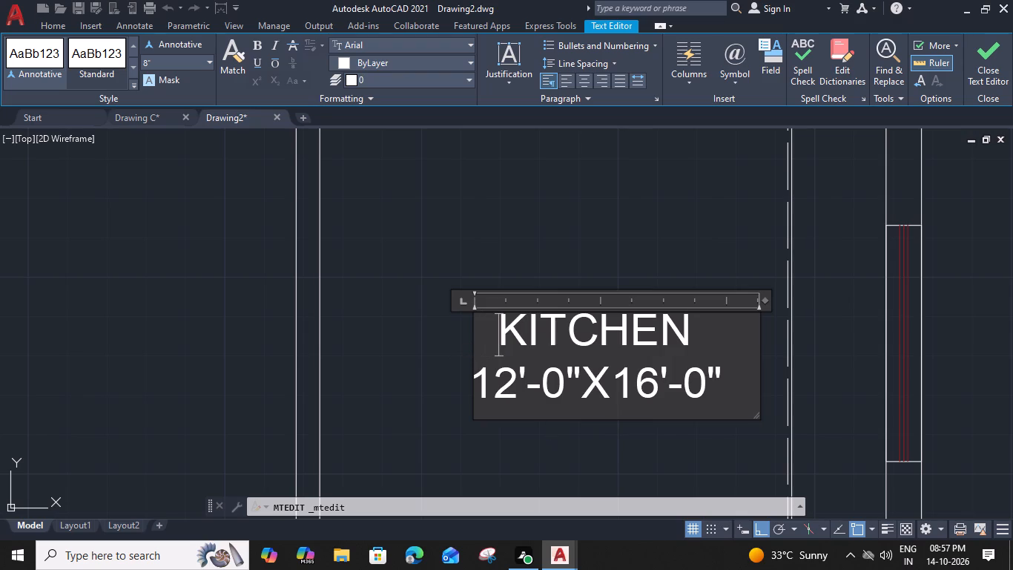
{"action": "left_click_drag", "start_coordinate": [763, 298], "coordinate": [732, 301]}
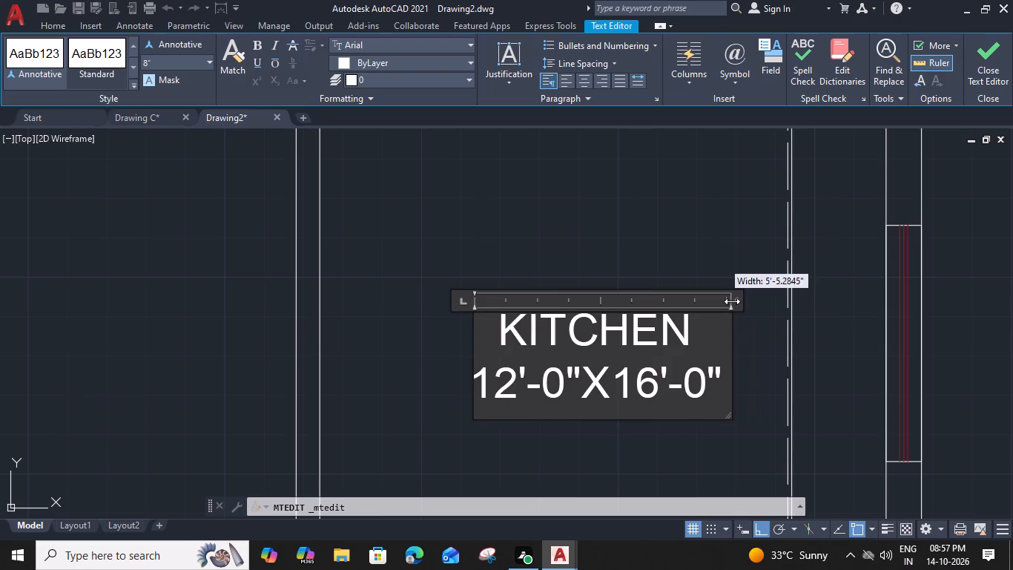
{"action": "left_click_drag", "start_coordinate": [732, 301], "coordinate": [731, 301]}
{"action": "left_click", "coordinate": [626, 440]}
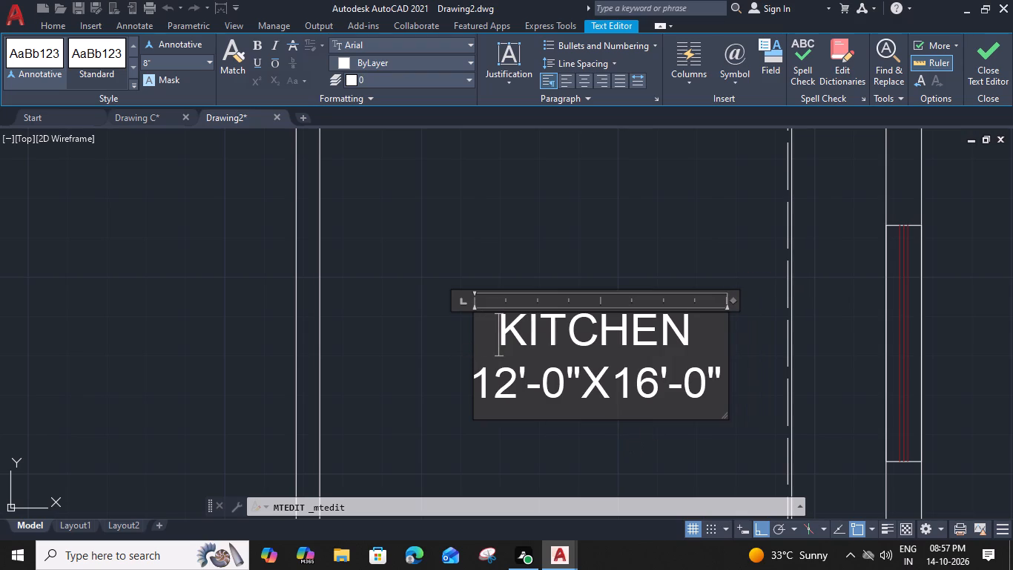
{"action": "scroll", "coordinate": [573, 415], "scroll_direction": "down", "scroll_amount": 2}
{"action": "middle_click_drag", "start_coordinate": [555, 407], "coordinate": [567, 370]}
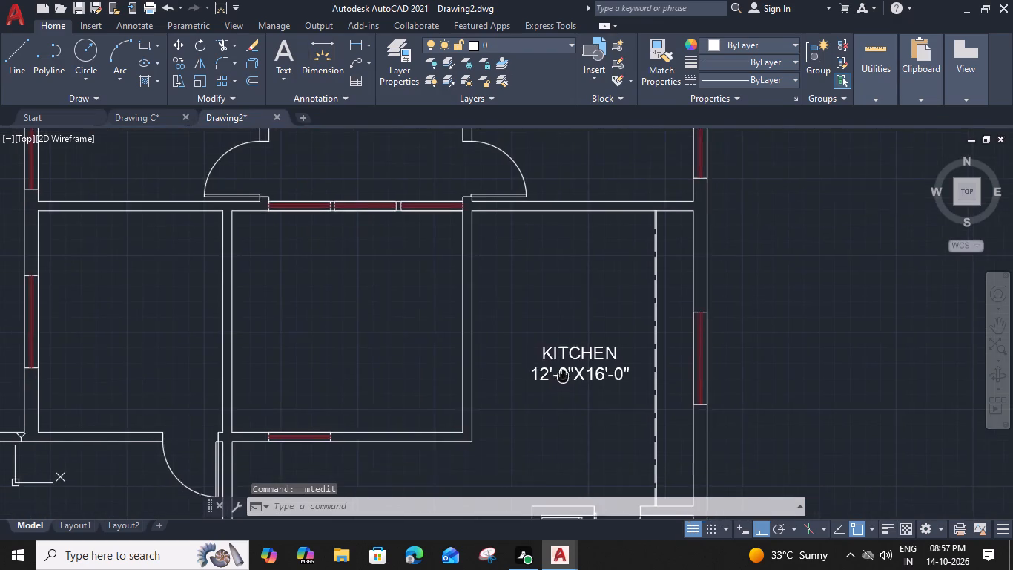
{"action": "middle_click_drag", "start_coordinate": [567, 370], "coordinate": [576, 362]}
{"action": "left_click", "coordinate": [561, 353]}
{"action": "key", "text": "Escape"}
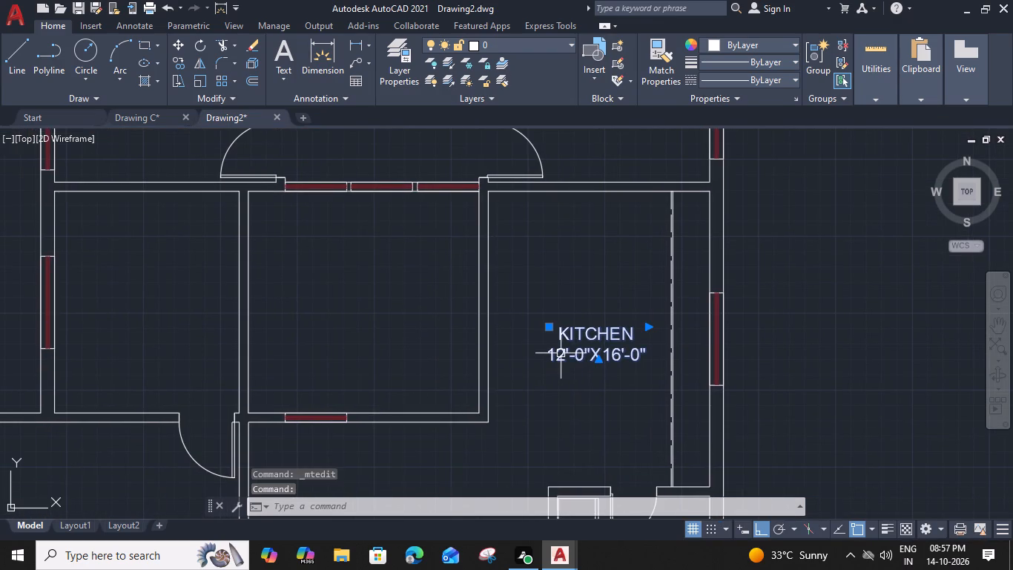
Copy the BED ROOM 2 label straight down into the large room on the plan's left side, two rooms below.
{"action": "scroll", "coordinate": [337, 311], "scroll_direction": "down", "scroll_amount": 2}
{"action": "middle_click_drag", "start_coordinate": [340, 312], "coordinate": [451, 324]}
{"action": "left_click", "coordinate": [367, 214]}
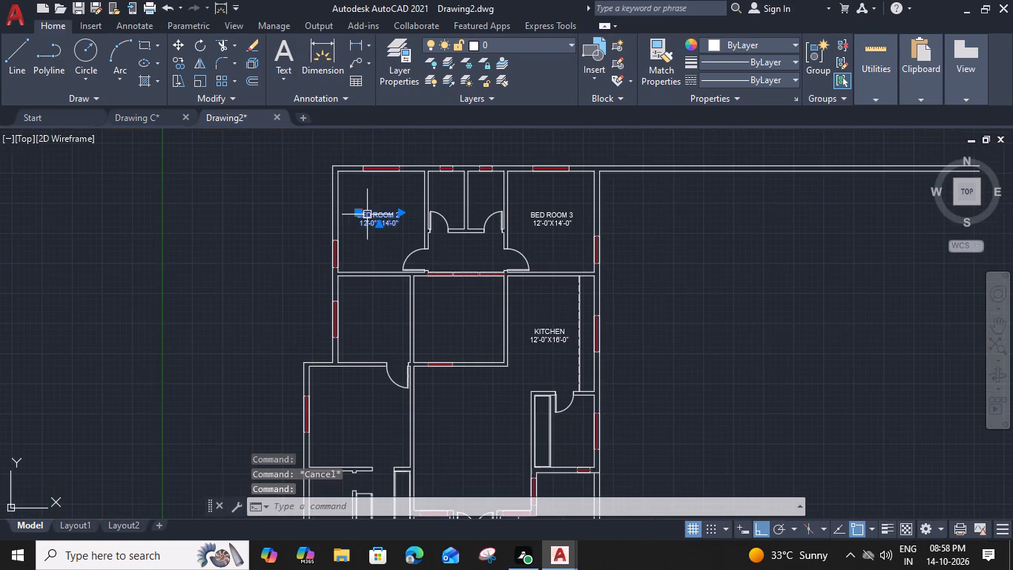
{"action": "key", "text": "c"}
{"action": "type", "text": "O"}
{"action": "key", "text": "space"}
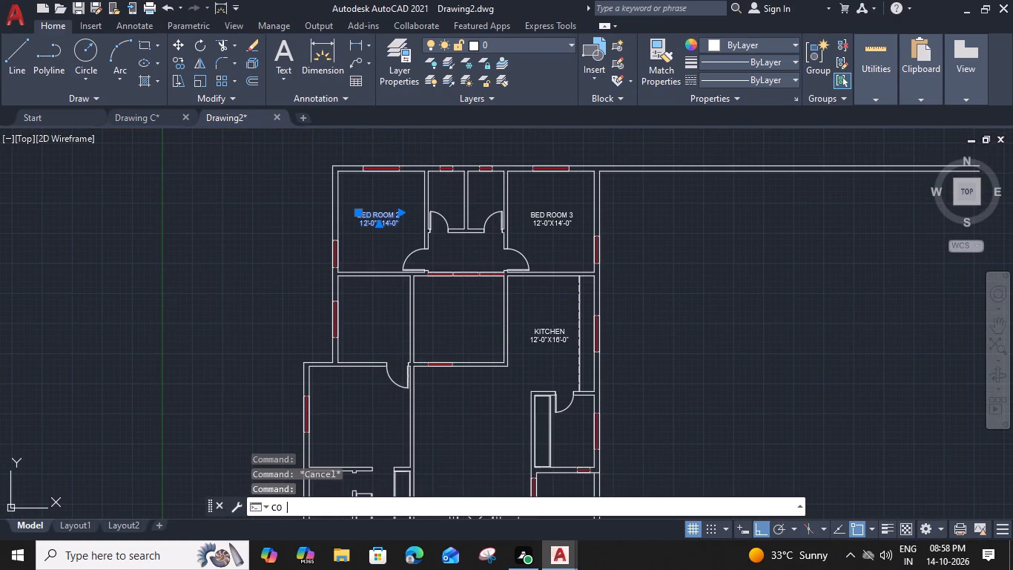
{"action": "left_click", "coordinate": [357, 215]}
{"action": "middle_click_drag", "start_coordinate": [362, 343], "coordinate": [363, 343]}
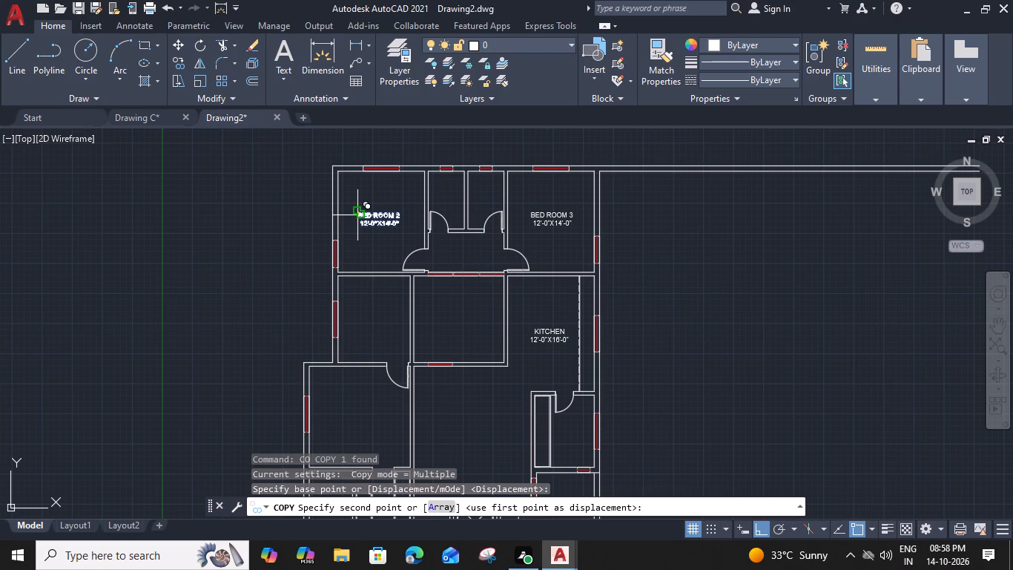
{"action": "middle_click_drag", "start_coordinate": [363, 343], "coordinate": [386, 244]}
{"action": "left_click", "coordinate": [384, 316]}
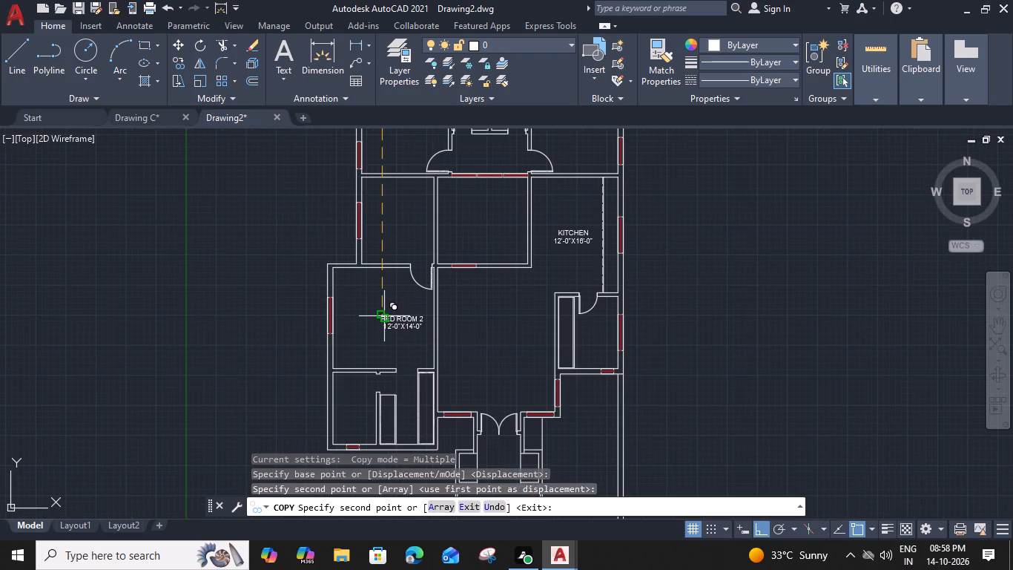
{"action": "key", "text": "Escape"}
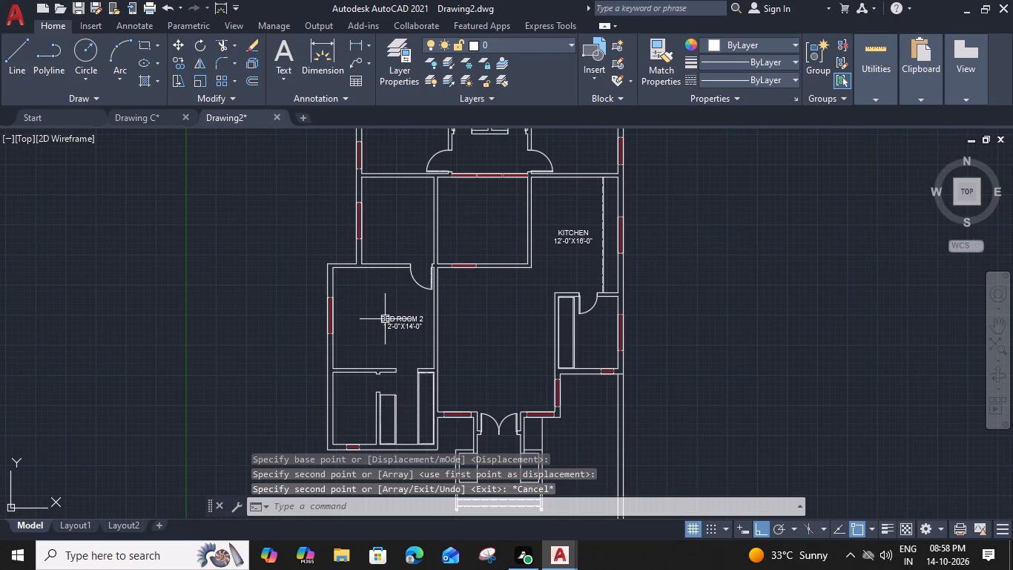
Edit the copied label to read M.BED ROOM with the size 14'-0"X14'-0", widening its text box to keep the name on one line.
{"action": "scroll", "coordinate": [385, 327], "scroll_direction": "up", "scroll_amount": 2}
{"action": "double_click", "coordinate": [392, 308]}
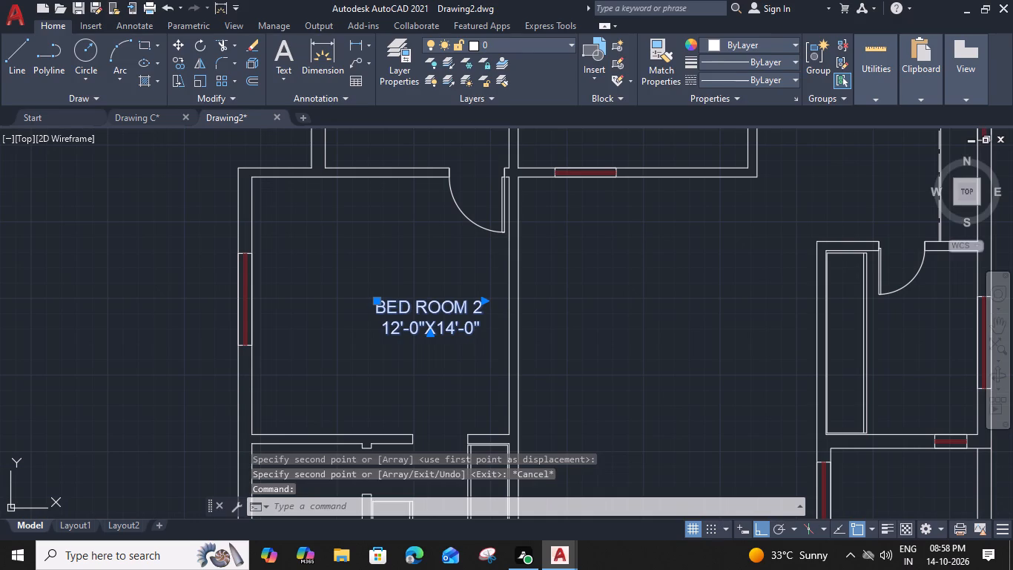
{"action": "scroll", "coordinate": [466, 310], "scroll_direction": "up", "scroll_amount": 1}
{"action": "left_click_drag", "start_coordinate": [488, 307], "coordinate": [478, 307]}
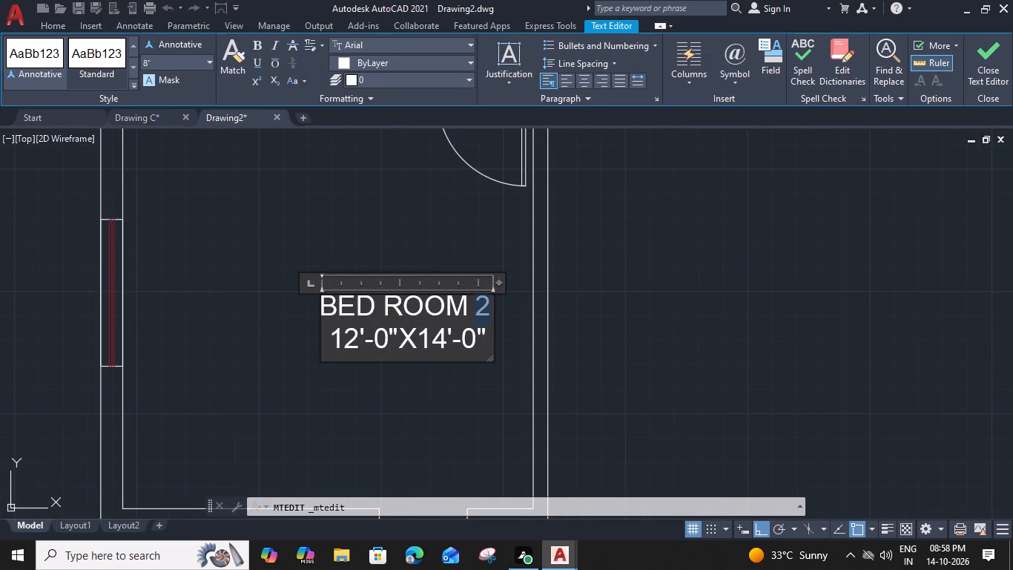
{"action": "left_click_drag", "start_coordinate": [478, 307], "coordinate": [466, 306]}
{"action": "key", "text": "BackSpace"}
{"action": "left_click", "coordinate": [323, 305]}
{"action": "key", "text": "space"}
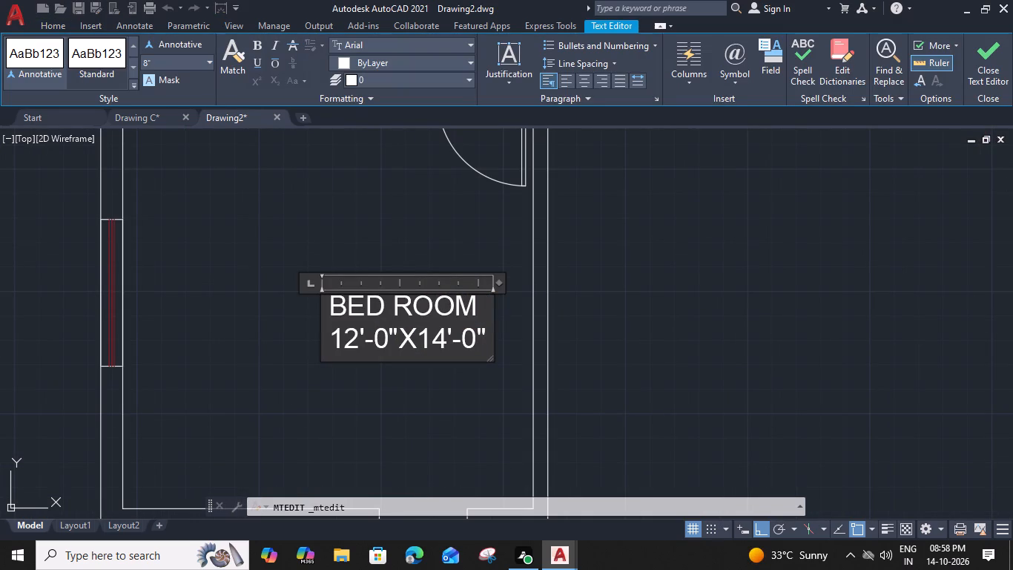
{"action": "key", "text": "BackSpace"}
{"action": "type", "text": "M."}
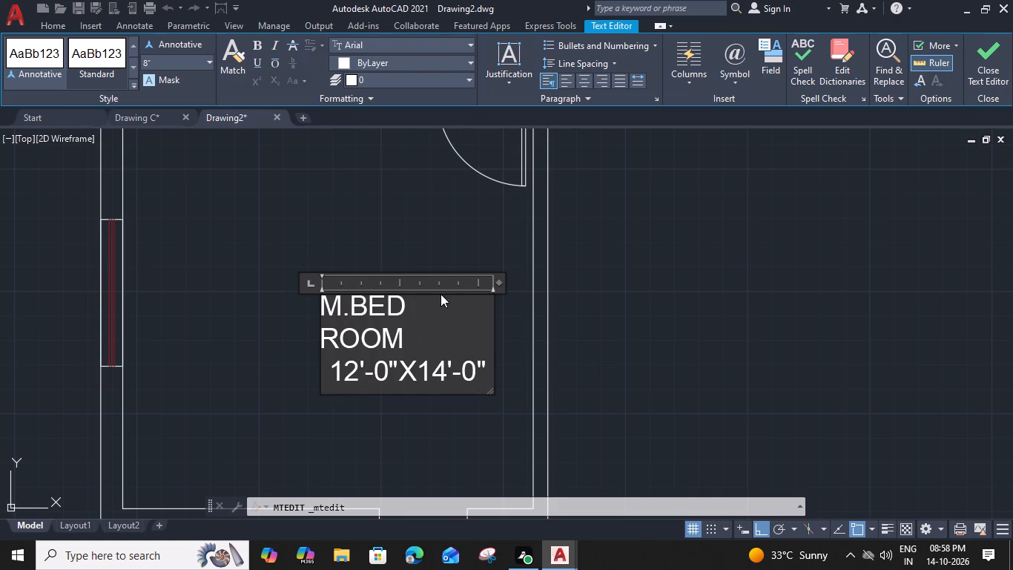
{"action": "left_click_drag", "start_coordinate": [500, 281], "coordinate": [521, 286]}
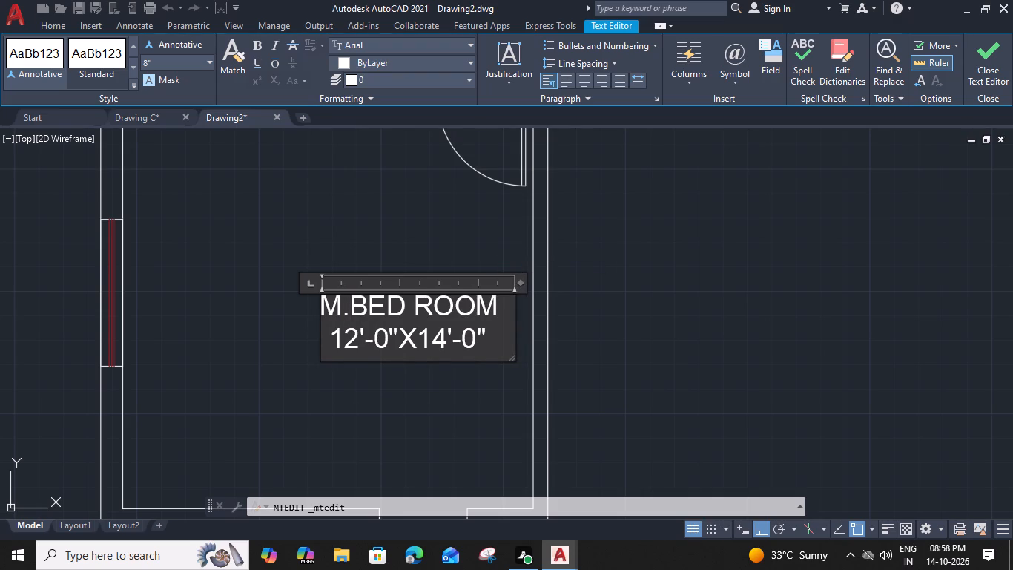
{"action": "left_click_drag", "start_coordinate": [355, 341], "coordinate": [349, 342]}
{"action": "key", "text": "4"}
{"action": "left_click", "coordinate": [399, 376]}
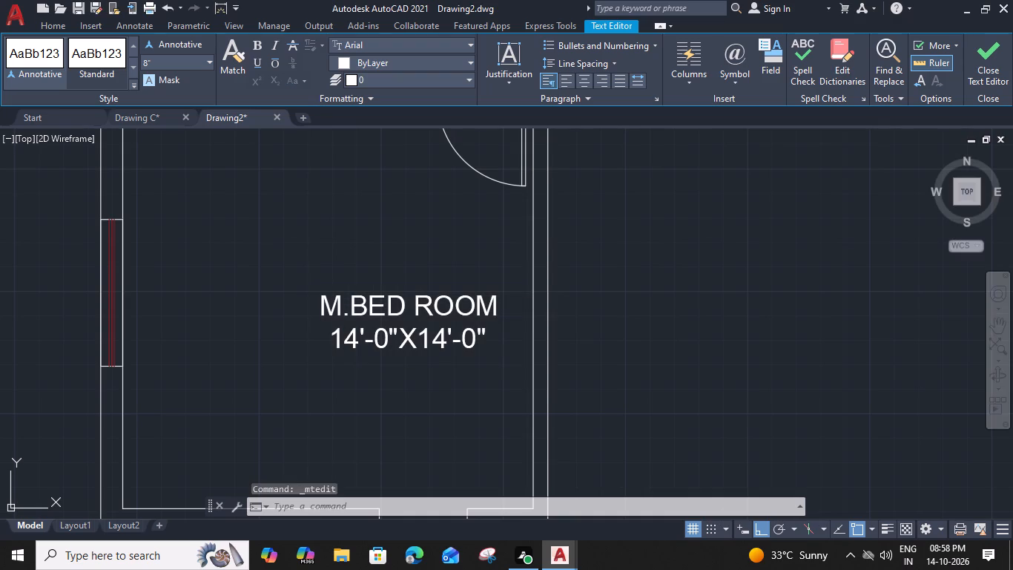
Move the M.BED ROOM label horizontally to the left, nearer the room's window wall.
{"action": "left_click", "coordinate": [317, 296]}
{"action": "left_click", "coordinate": [350, 320]}
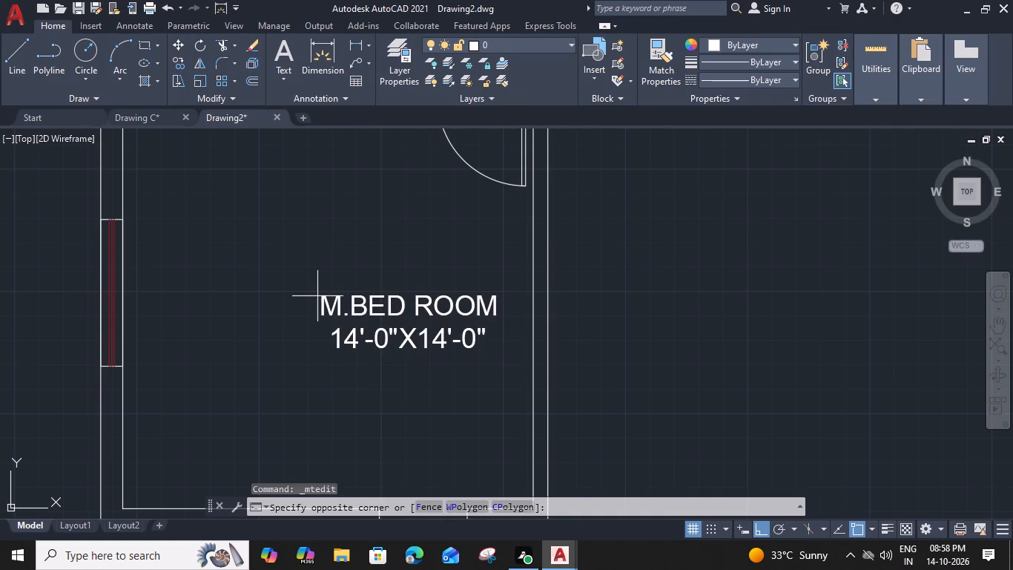
{"action": "left_click", "coordinate": [324, 307]}
{"action": "type", "text": "M"}
{"action": "key", "text": "space"}
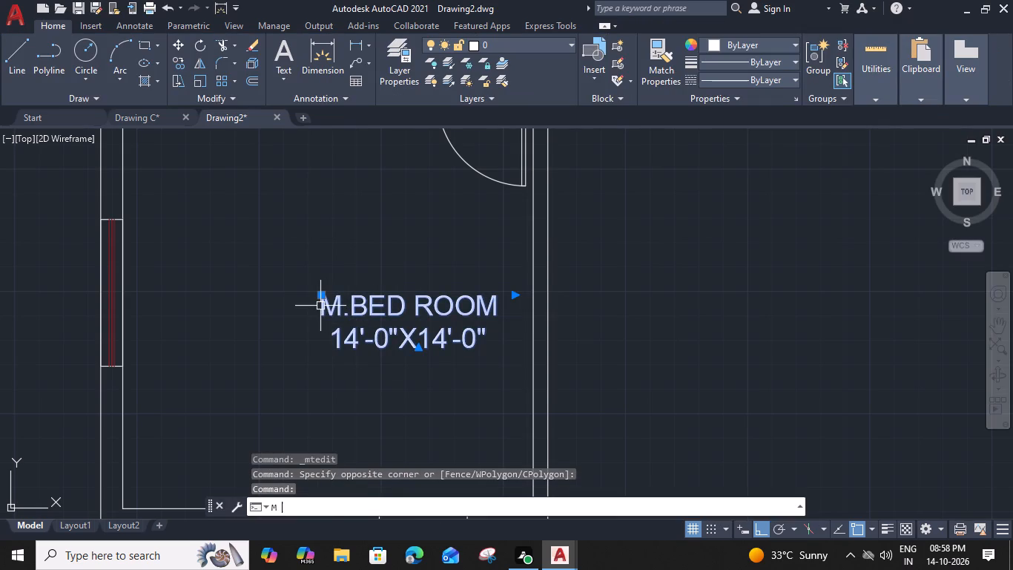
{"action": "left_click", "coordinate": [320, 292]}
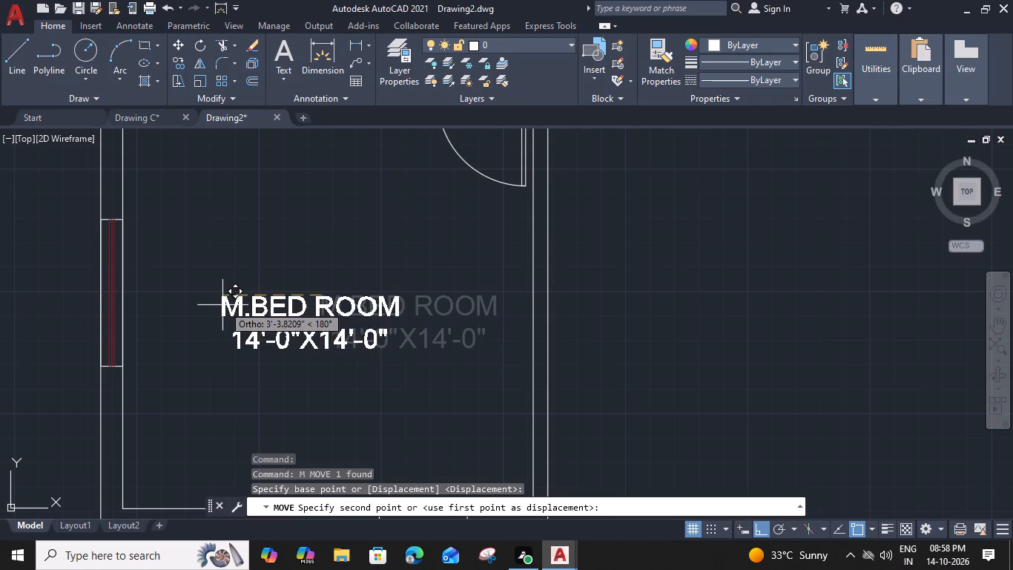
{"action": "left_click", "coordinate": [193, 310]}
Move the M.BED ROOM label straight down into the lower part of its room.
{"action": "scroll", "coordinate": [196, 312], "scroll_direction": "down", "scroll_amount": 2}
{"action": "middle_click_drag", "start_coordinate": [209, 349], "coordinate": [311, 306]}
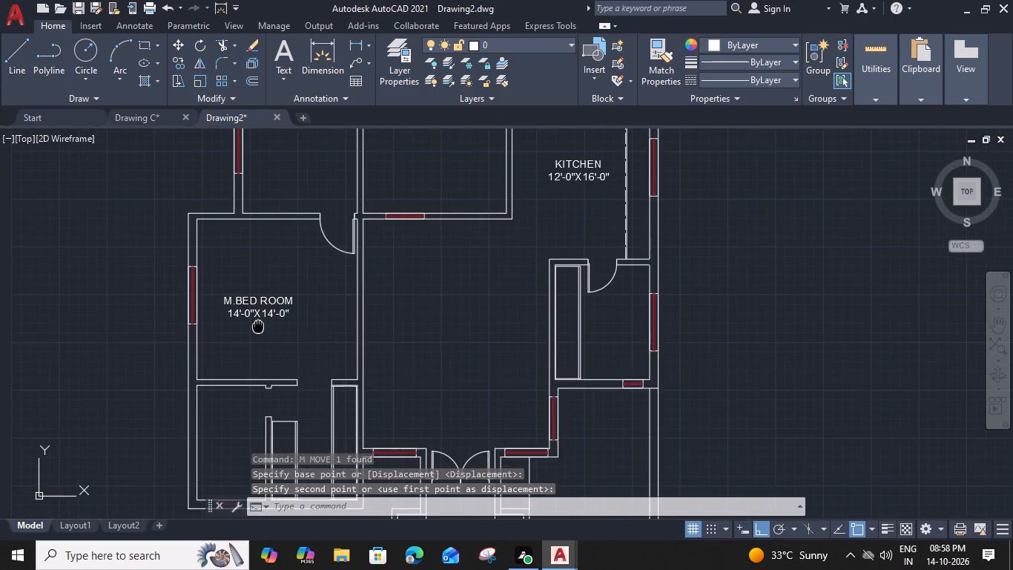
{"action": "left_click", "coordinate": [303, 281]}
{"action": "type", "text": "M"}
{"action": "key", "text": "space"}
{"action": "scroll", "coordinate": [297, 289], "scroll_direction": "up", "scroll_amount": 1}
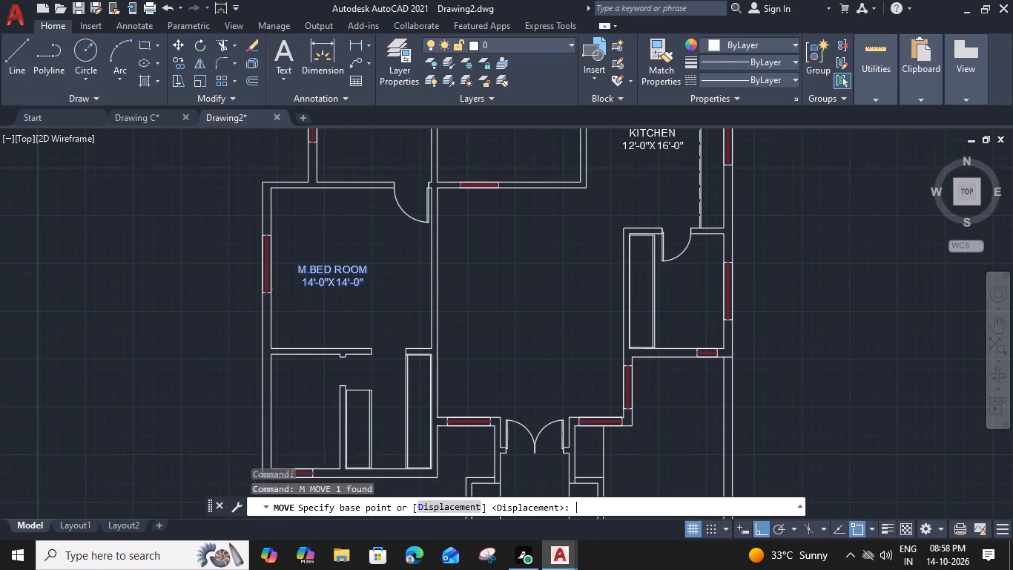
{"action": "left_click", "coordinate": [297, 286]}
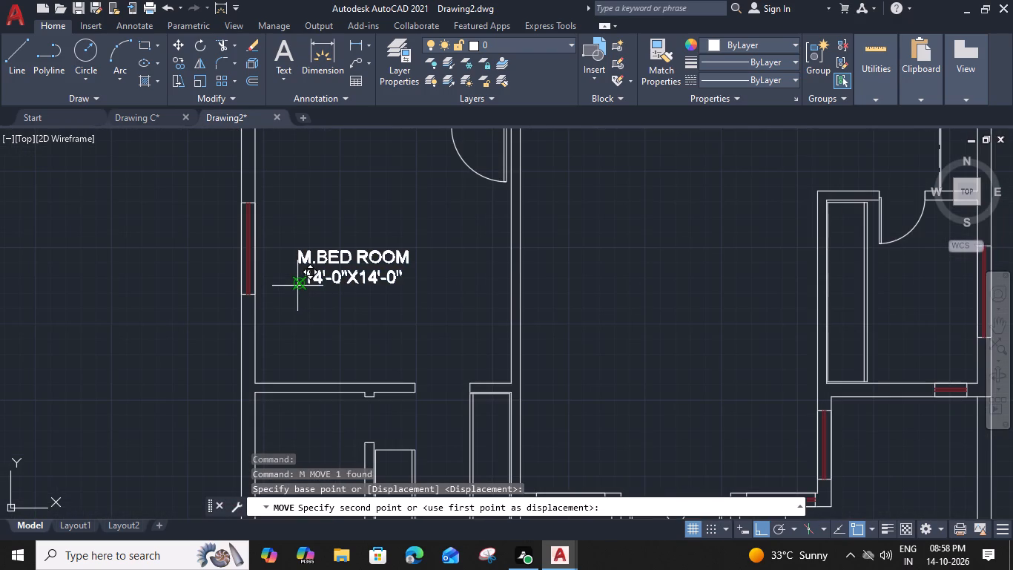
{"action": "left_click", "coordinate": [297, 359]}
{"action": "scroll", "coordinate": [384, 297], "scroll_direction": "down", "scroll_amount": 2}
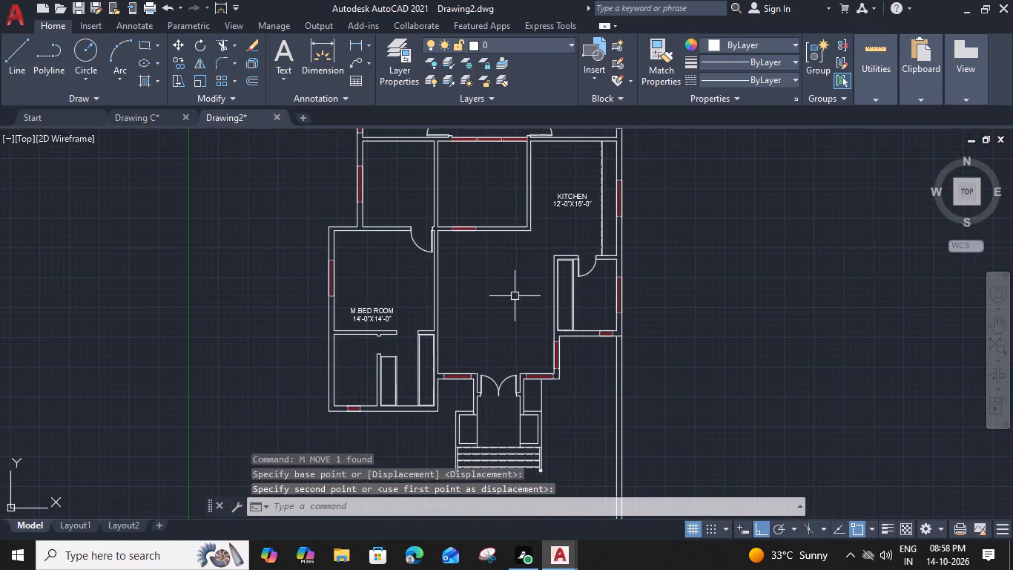
Copy the BED ROOM 2 label straight down into the unlabelled room directly below it.
{"action": "middle_click_drag", "start_coordinate": [514, 296], "coordinate": [399, 379]}
{"action": "middle_click_drag", "start_coordinate": [355, 303], "coordinate": [389, 325]}
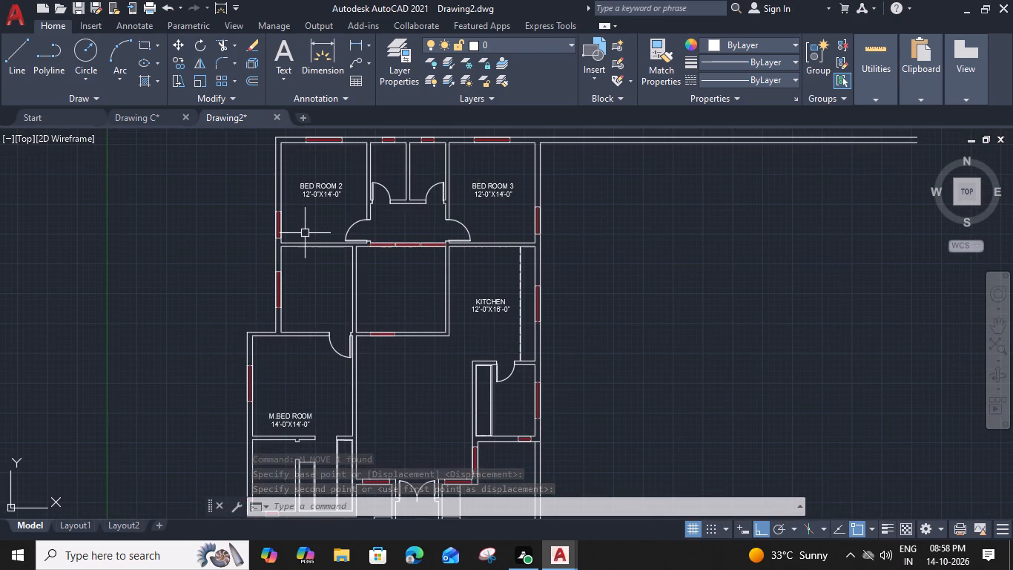
{"action": "left_click", "coordinate": [307, 183]}
{"action": "key", "text": "c"}
{"action": "key", "text": "o"}
{"action": "key", "text": "space"}
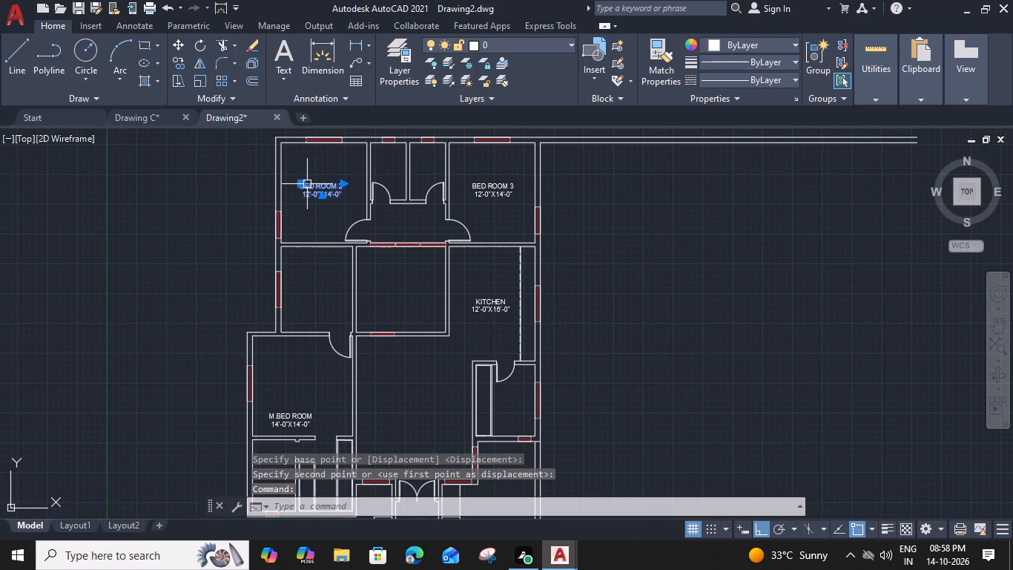
{"action": "scroll", "coordinate": [288, 181], "scroll_direction": "up", "scroll_amount": 1}
{"action": "left_click", "coordinate": [307, 183]}
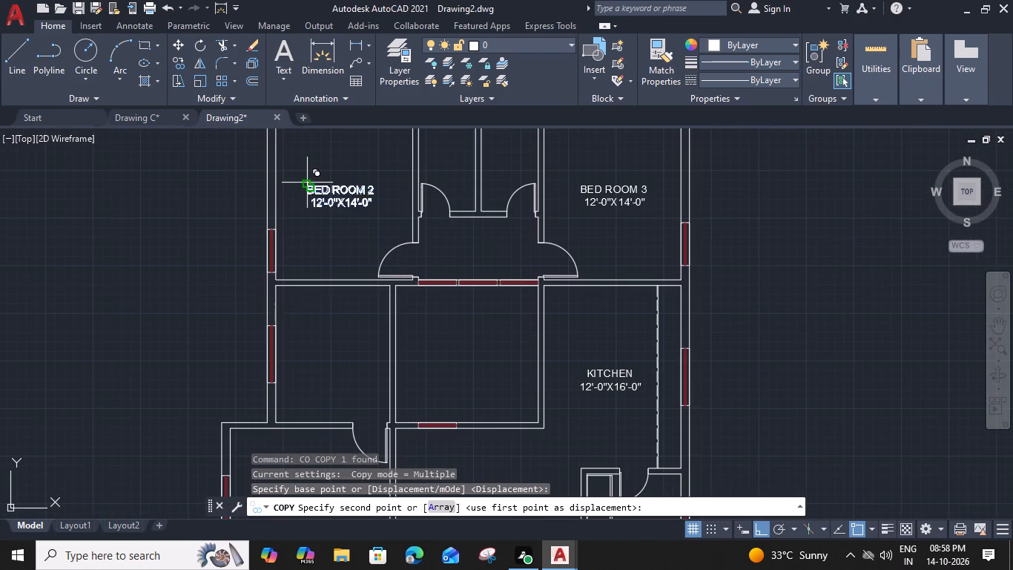
{"action": "left_click", "coordinate": [309, 356]}
{"action": "key", "text": "Escape"}
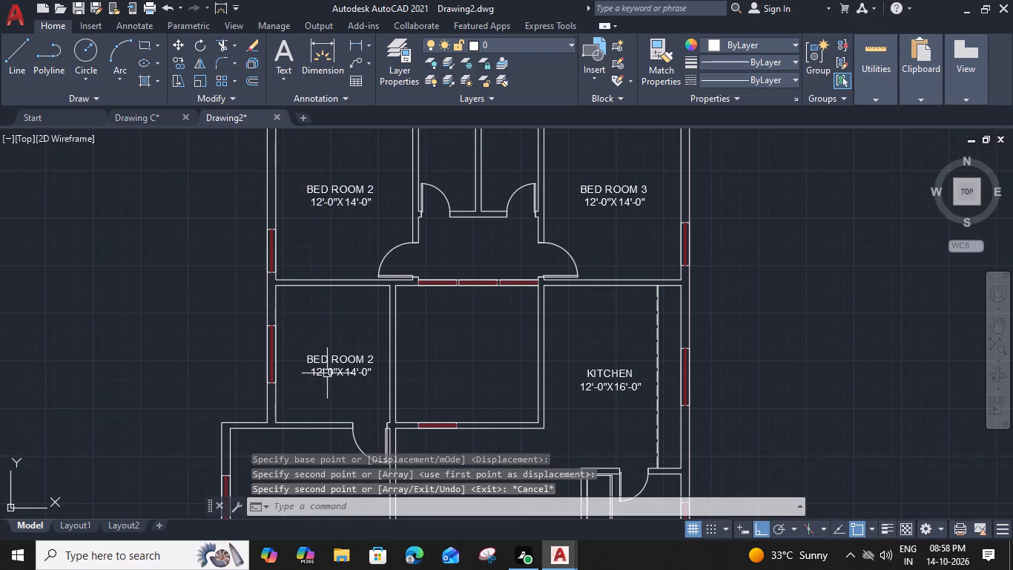
Set the size in the copied BED ROOM 2 label in the room directly below to 10'-0"X12'-0".
{"action": "double_click", "coordinate": [329, 367]}
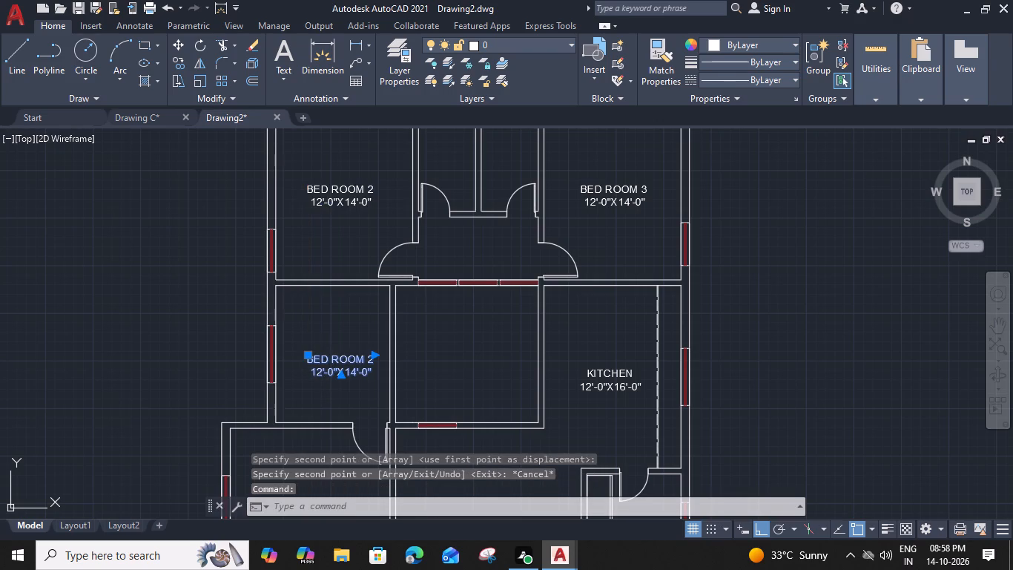
{"action": "scroll", "coordinate": [329, 369], "scroll_direction": "up", "scroll_amount": 2}
{"action": "left_click", "coordinate": [316, 377]}
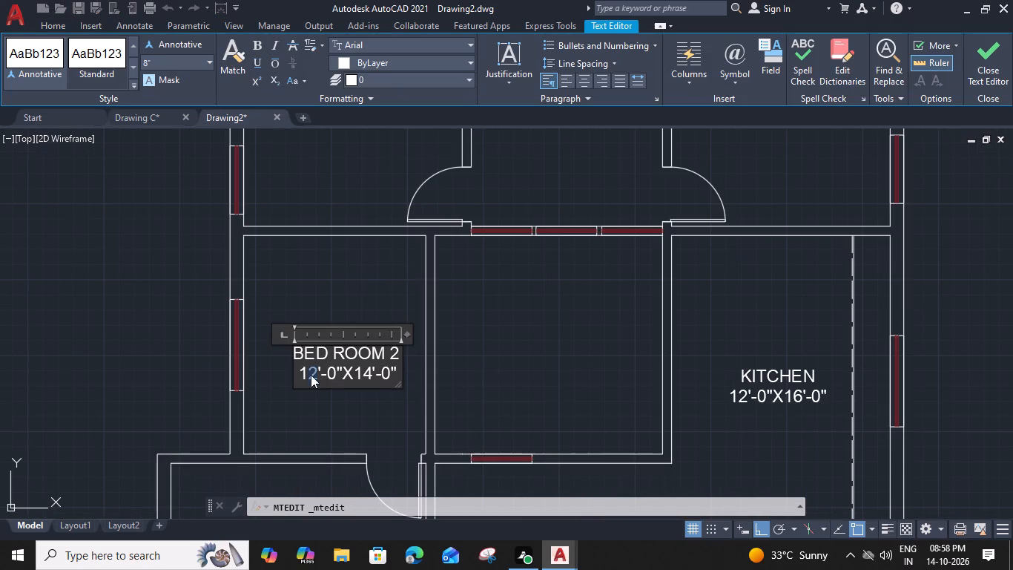
{"action": "key", "text": "0"}
{"action": "scroll", "coordinate": [343, 374], "scroll_direction": "up", "scroll_amount": 2}
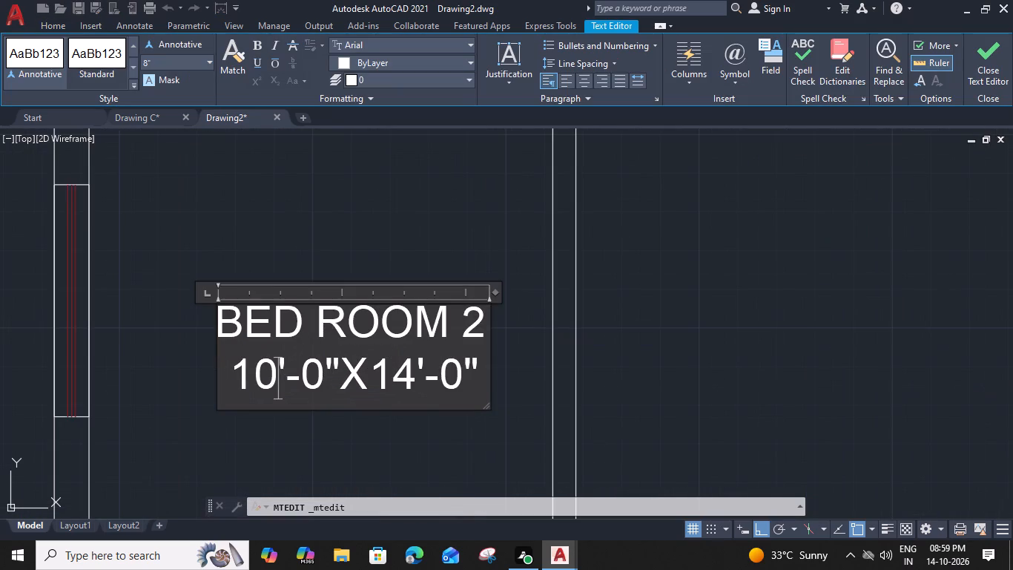
{"action": "left_click_drag", "start_coordinate": [412, 375], "coordinate": [399, 376]}
{"action": "key", "text": "2"}
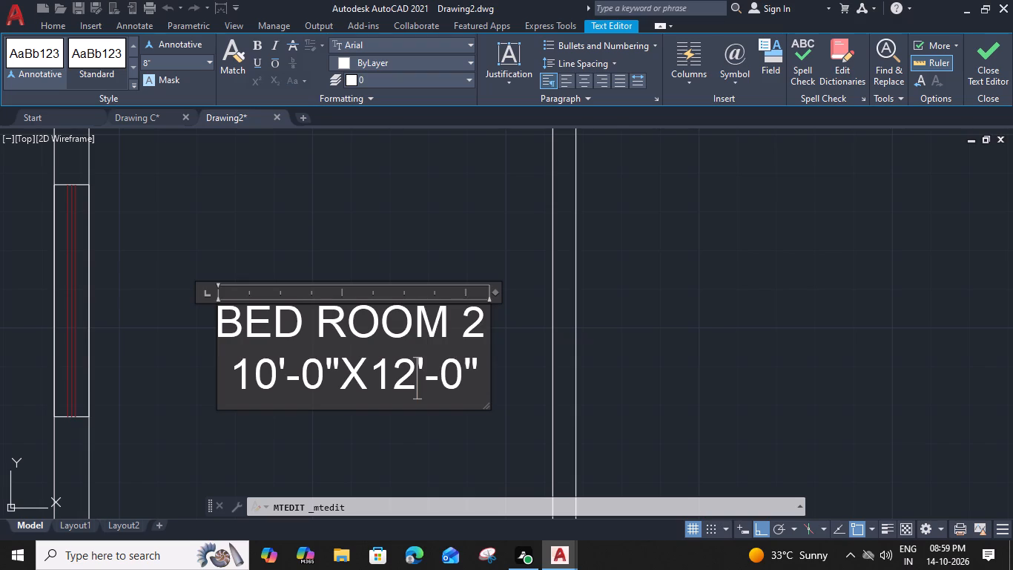
Replace the label's name with DINING and centre it above the size line using leading spaces.
{"action": "left_click_drag", "start_coordinate": [481, 330], "coordinate": [202, 333]}
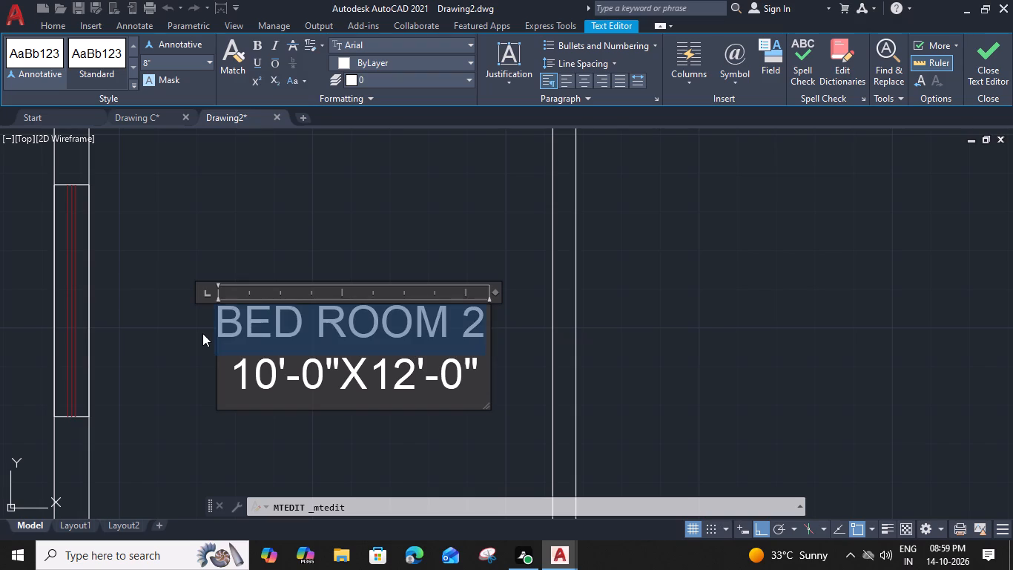
{"action": "left_click_drag", "start_coordinate": [202, 333], "coordinate": [206, 335]}
{"action": "type", "text": "DININ"}
{"action": "key", "text": "g"}
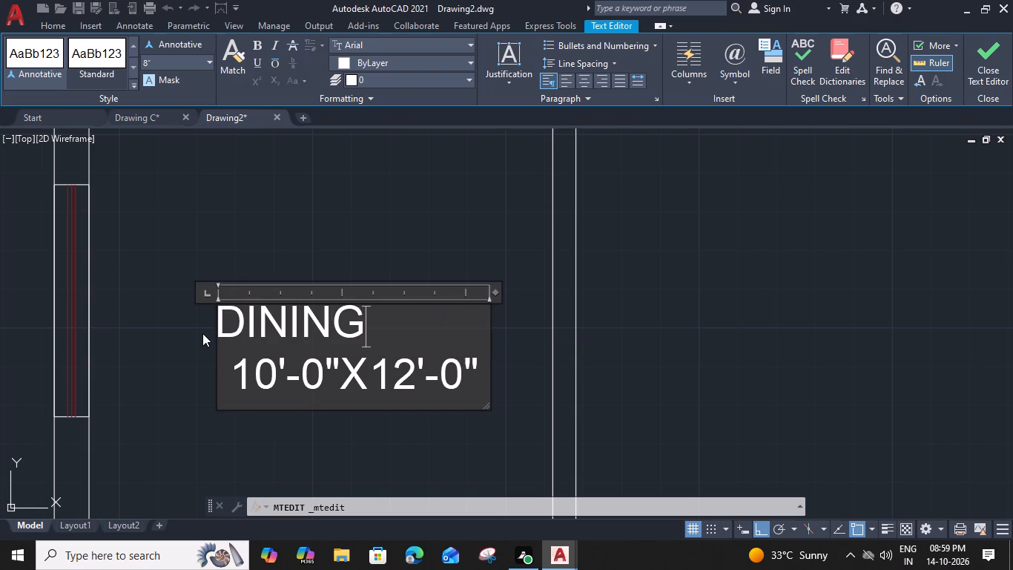
{"action": "left_click", "coordinate": [238, 375]}
{"action": "key", "text": "BackSpace"}
{"action": "key", "text": "BackSpace"}
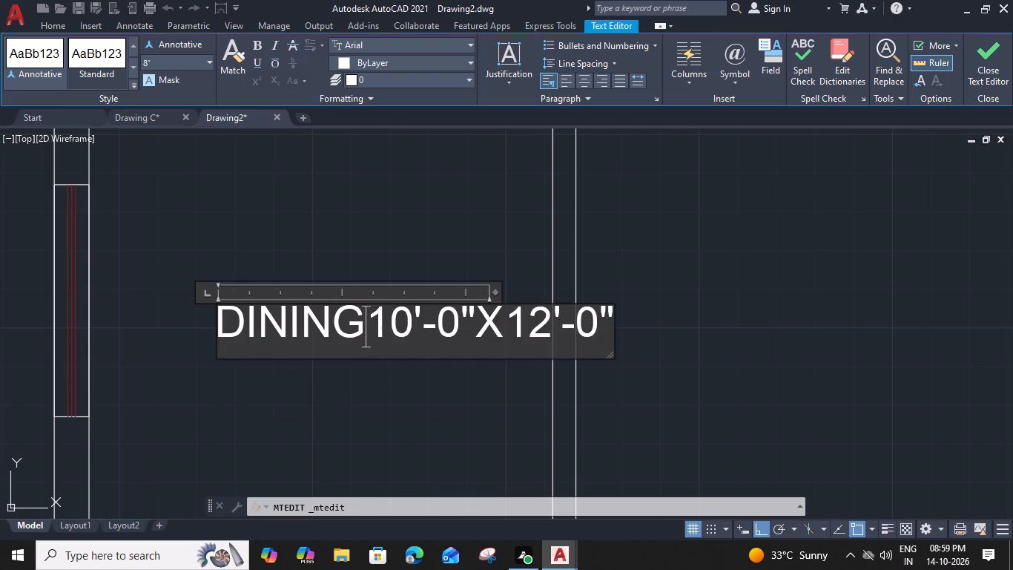
{"action": "key", "text": "space"}
{"action": "left_click", "coordinate": [220, 331]}
{"action": "key", "text": "space"}
{"action": "key", "text": "space"}
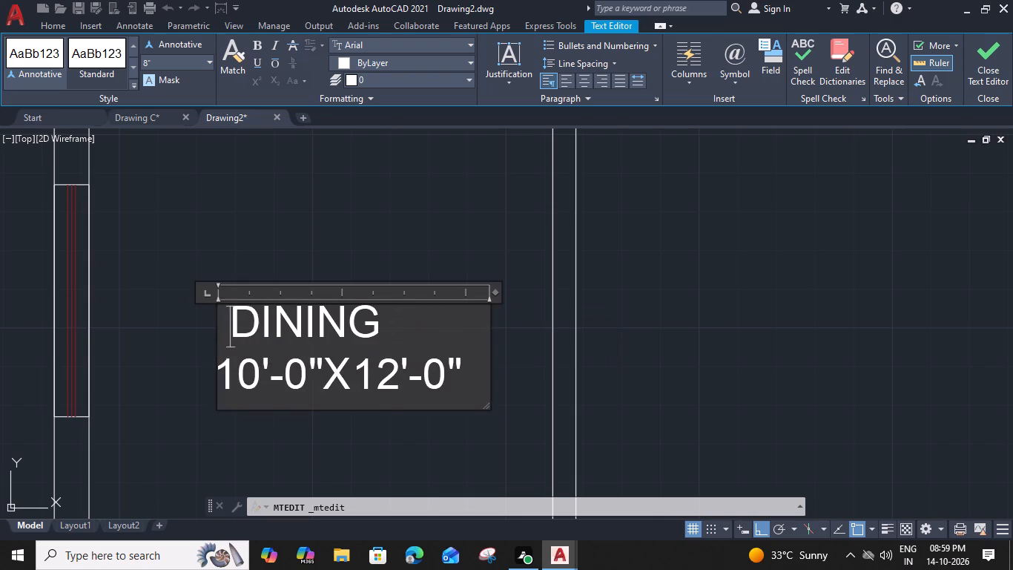
{"action": "key", "text": "space"}
{"action": "key", "text": "space"}
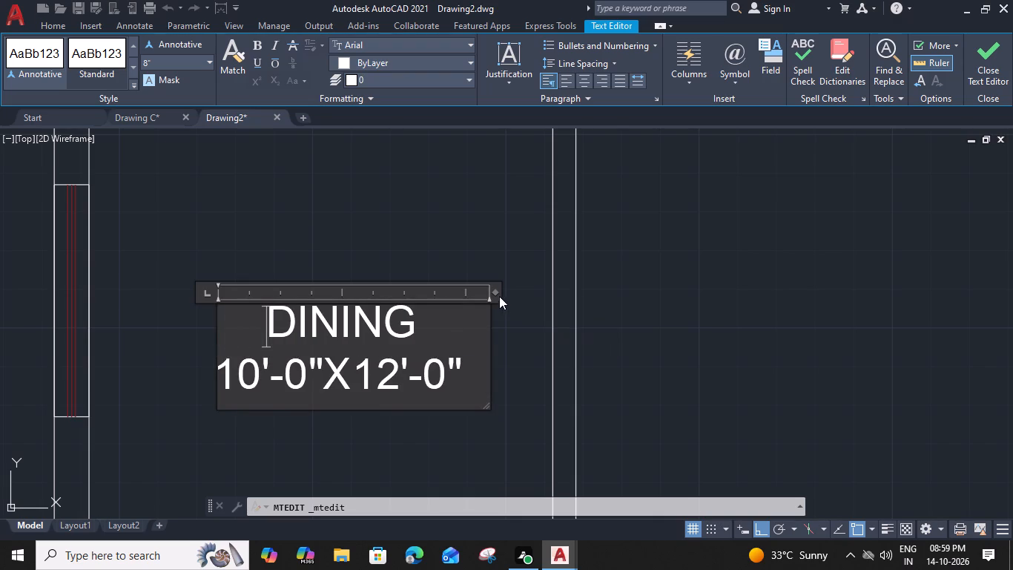
Narrow the DINING label's text box to fit its size line and finish editing the text.
{"action": "left_click", "coordinate": [496, 289]}
{"action": "left_click_drag", "start_coordinate": [495, 293], "coordinate": [472, 296]}
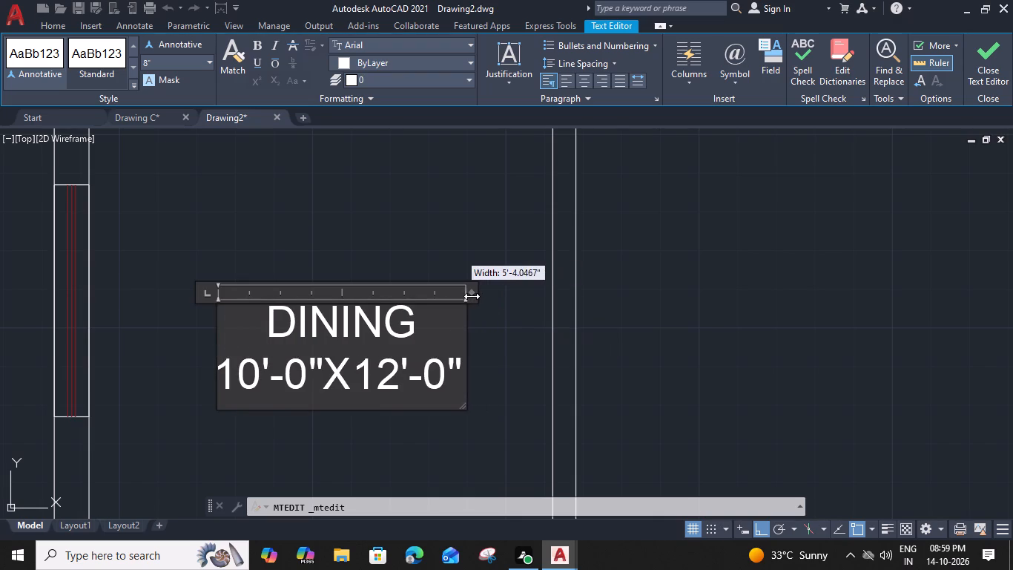
{"action": "left_click_drag", "start_coordinate": [472, 296], "coordinate": [468, 297]}
{"action": "left_click", "coordinate": [501, 351]}
Copy the DINING label horizontally into the unlabelled room between the dining room and the kitchen.
{"action": "scroll", "coordinate": [501, 351], "scroll_direction": "down", "scroll_amount": 2}
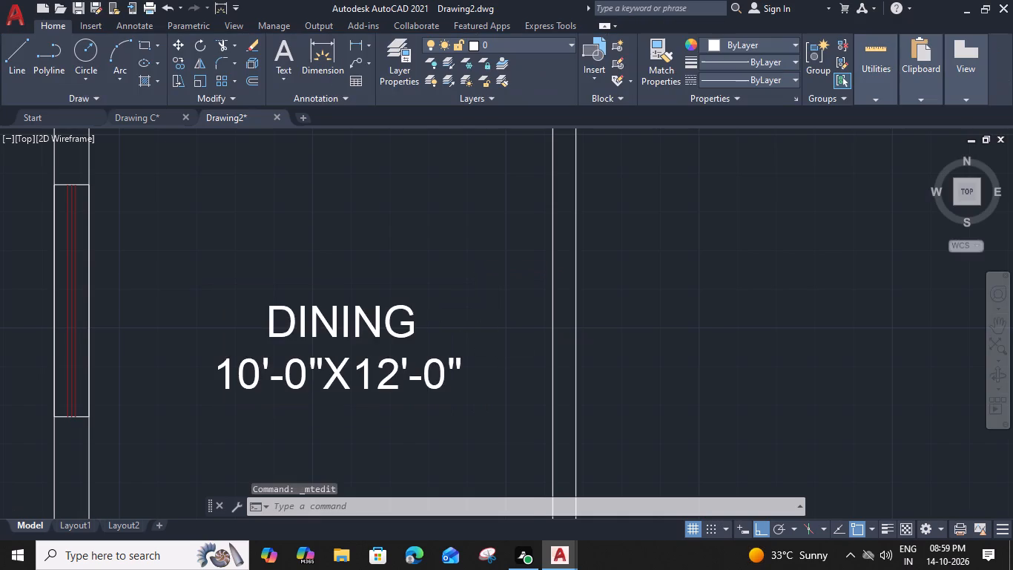
{"action": "scroll", "coordinate": [339, 361], "scroll_direction": "down", "scroll_amount": 3}
{"action": "middle_click_drag", "start_coordinate": [367, 380], "coordinate": [350, 343]}
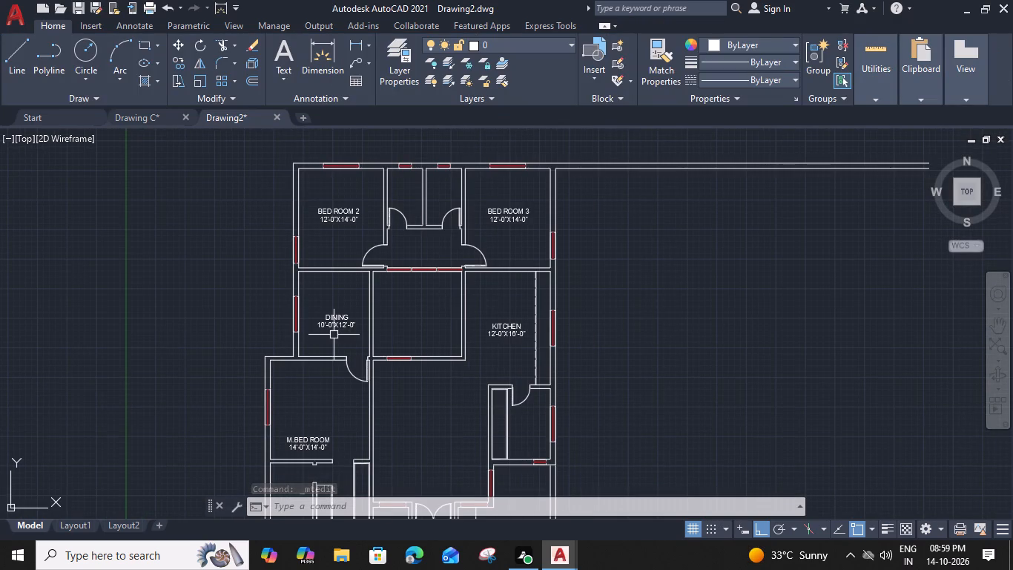
{"action": "left_click", "coordinate": [330, 326]}
{"action": "type", "text": "CO"}
{"action": "key", "text": "space"}
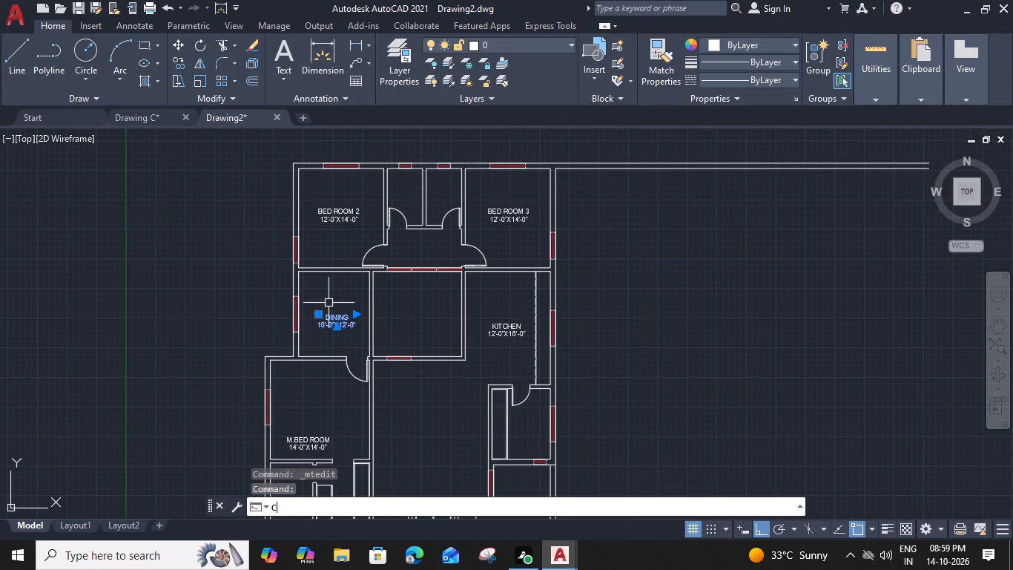
{"action": "scroll", "coordinate": [330, 330], "scroll_direction": "up", "scroll_amount": 2}
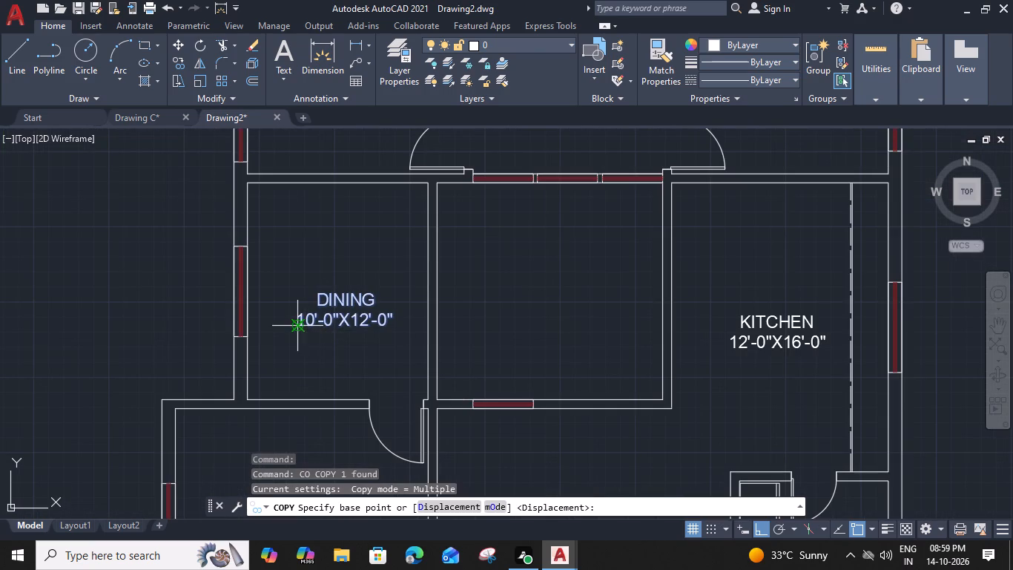
{"action": "left_click", "coordinate": [300, 327]}
{"action": "left_click", "coordinate": [512, 304]}
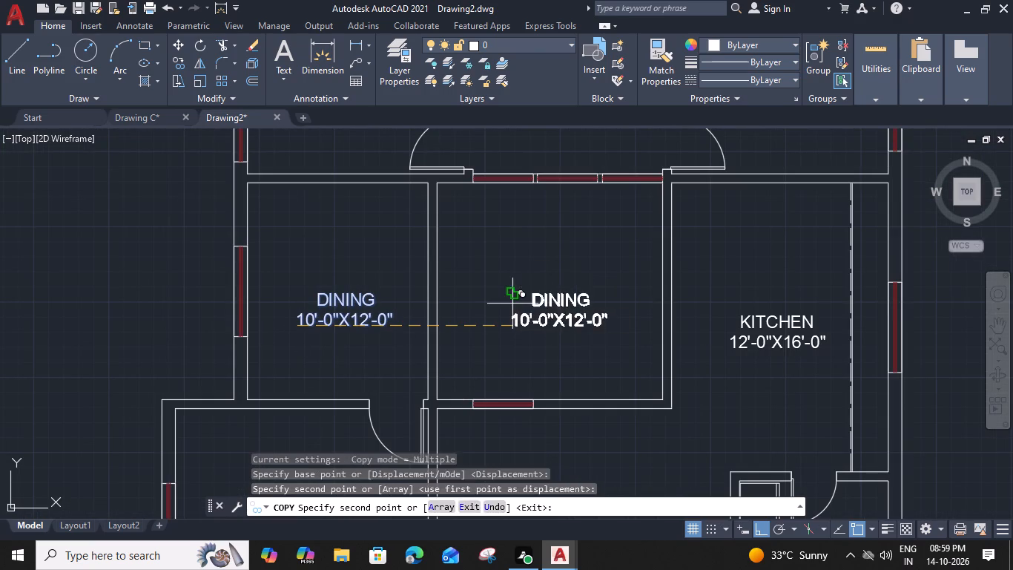
{"action": "key", "text": "Escape"}
Set the size in the copied DINING label in the middle room to 12'-0"X14'-0".
{"action": "double_click", "coordinate": [546, 313]}
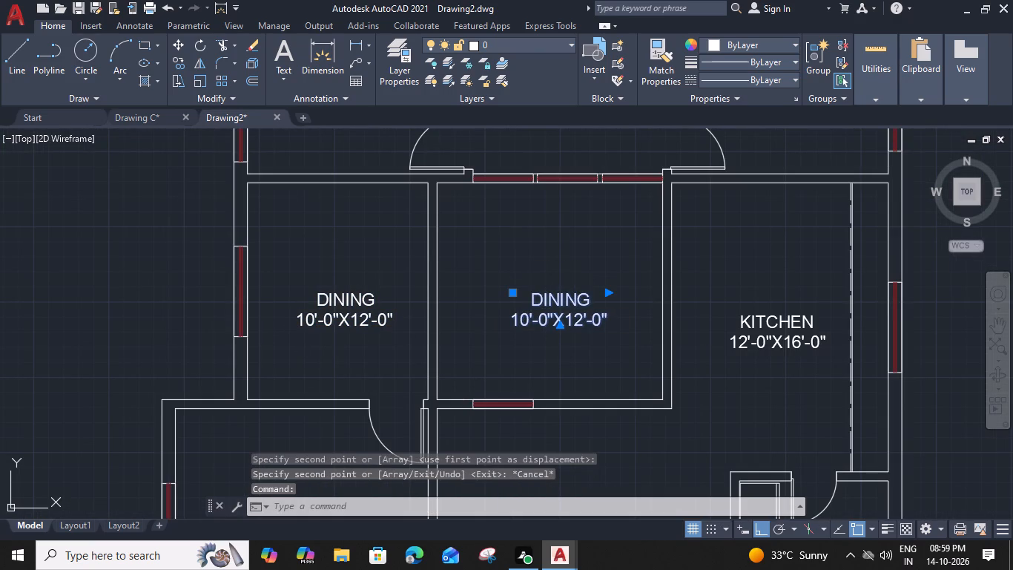
{"action": "scroll", "coordinate": [551, 322], "scroll_direction": "up", "scroll_amount": 1}
{"action": "middle_click_drag", "start_coordinate": [571, 335], "coordinate": [481, 350]}
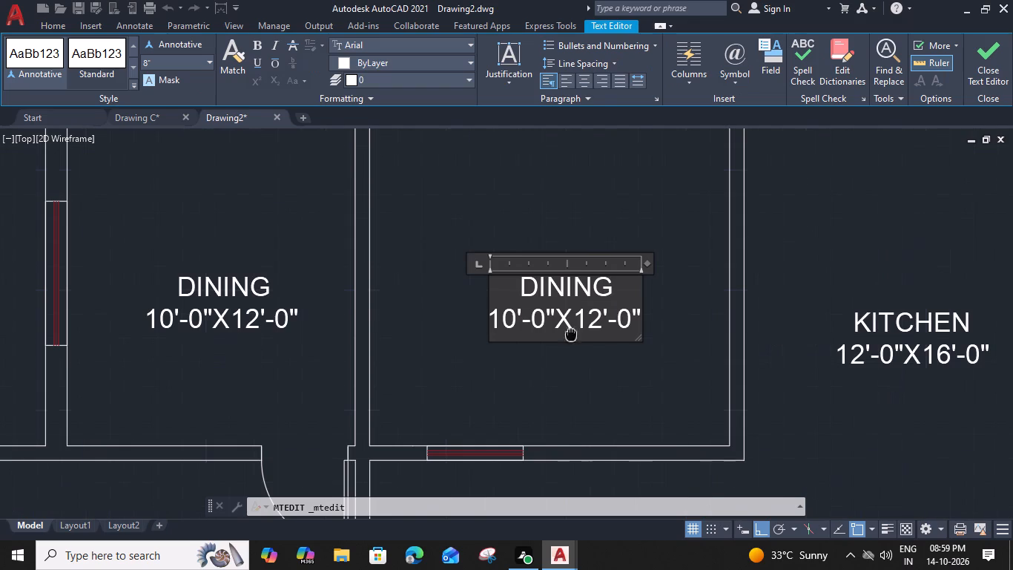
{"action": "left_click_drag", "start_coordinate": [424, 337], "coordinate": [409, 339]}
{"action": "key", "text": "2"}
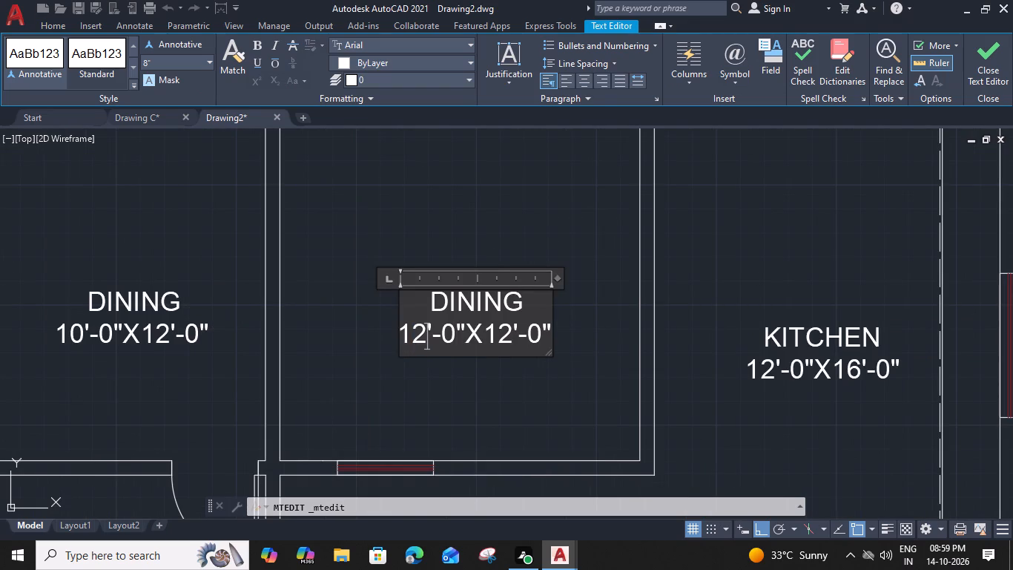
{"action": "left_click_drag", "start_coordinate": [513, 333], "coordinate": [500, 337]}
{"action": "key", "text": "4"}
Replace the copied label's name with OPEN COURTYARD and widen its text box to keep the name on one line.
{"action": "left_click_drag", "start_coordinate": [529, 304], "coordinate": [308, 328]}
{"action": "left_click_drag", "start_coordinate": [517, 300], "coordinate": [397, 302]}
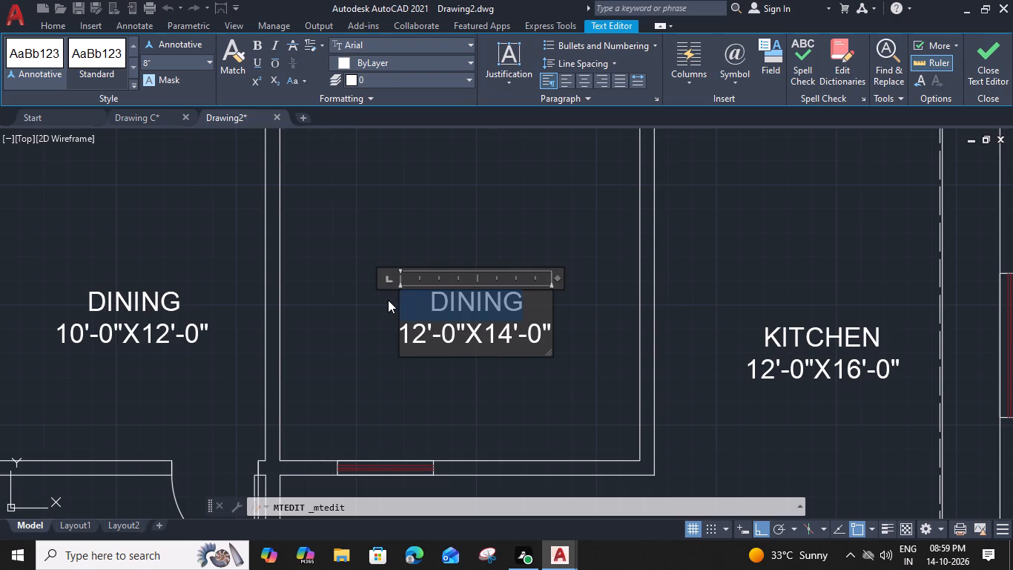
{"action": "type", "text": "OPEN"}
{"action": "key", "text": "space"}
{"action": "type", "text": "COU"}
{"action": "type", "text": "RT"}
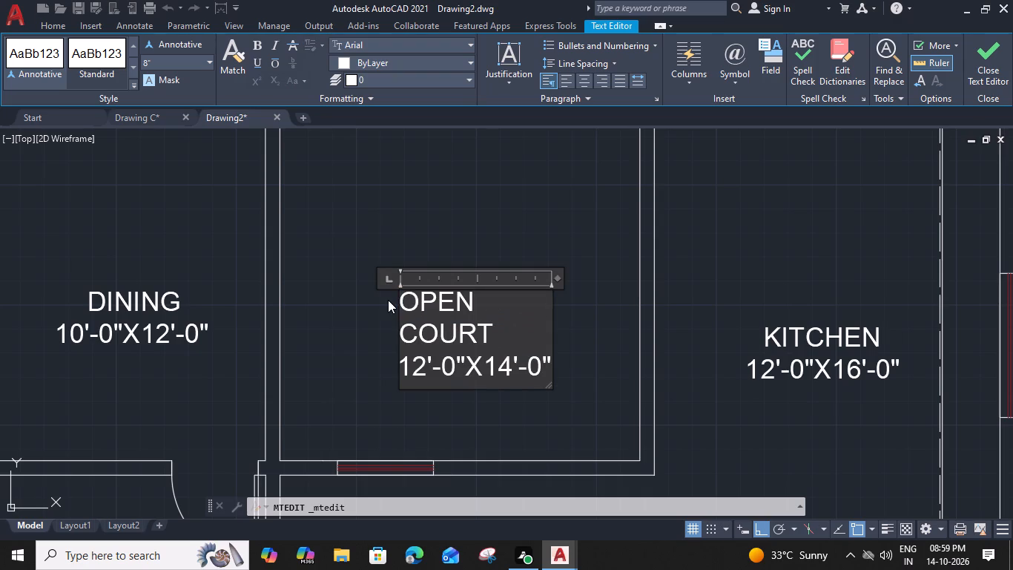
{"action": "key", "text": "y"}
{"action": "type", "text": "ARD"}
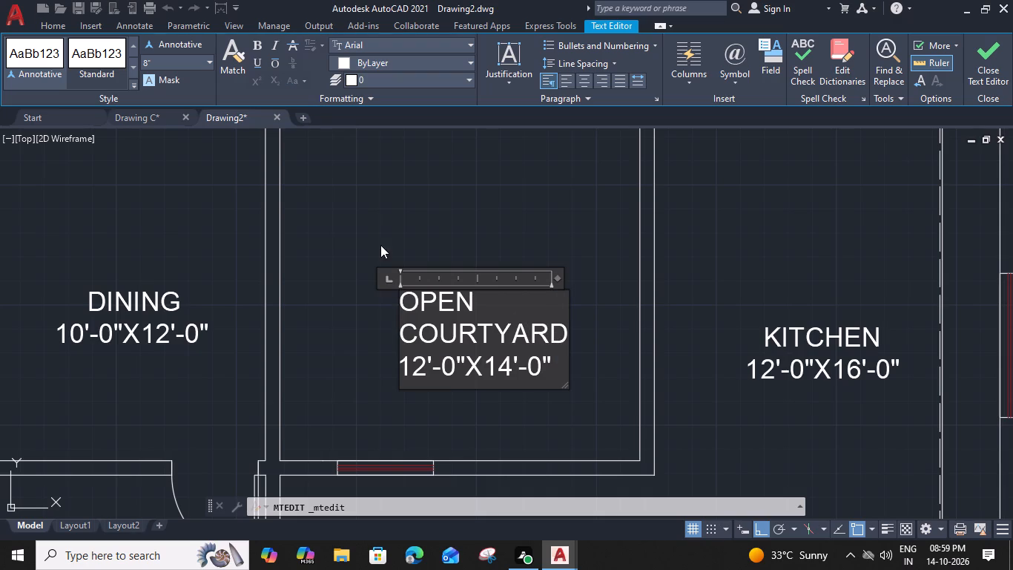
{"action": "left_click_drag", "start_coordinate": [559, 281], "coordinate": [670, 276]}
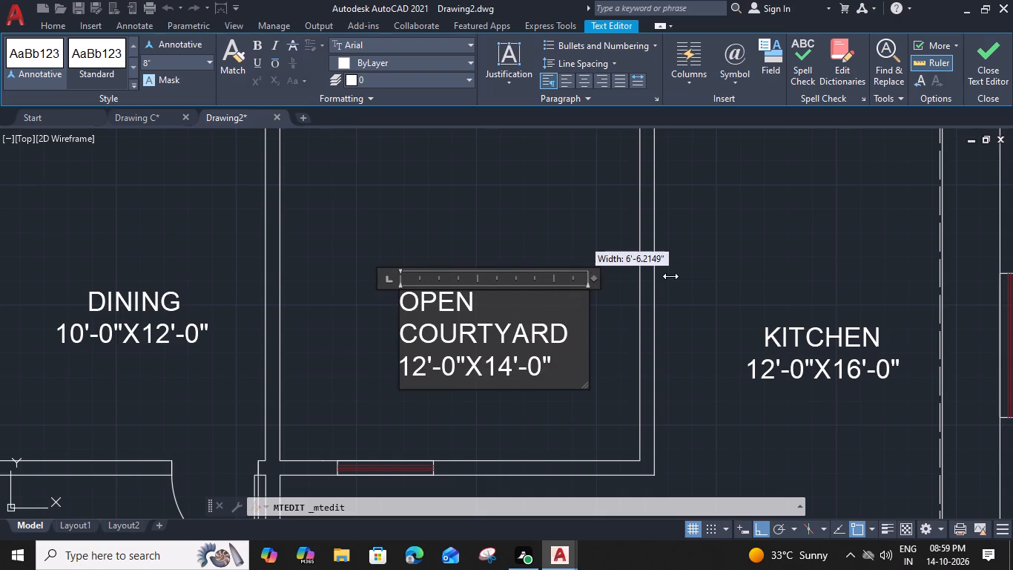
{"action": "left_click_drag", "start_coordinate": [670, 276], "coordinate": [666, 276]}
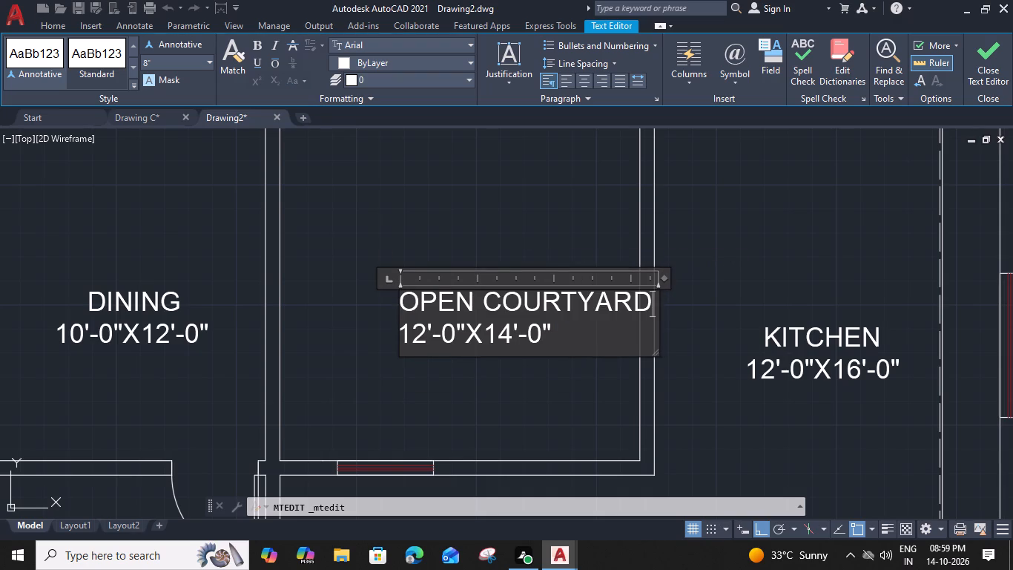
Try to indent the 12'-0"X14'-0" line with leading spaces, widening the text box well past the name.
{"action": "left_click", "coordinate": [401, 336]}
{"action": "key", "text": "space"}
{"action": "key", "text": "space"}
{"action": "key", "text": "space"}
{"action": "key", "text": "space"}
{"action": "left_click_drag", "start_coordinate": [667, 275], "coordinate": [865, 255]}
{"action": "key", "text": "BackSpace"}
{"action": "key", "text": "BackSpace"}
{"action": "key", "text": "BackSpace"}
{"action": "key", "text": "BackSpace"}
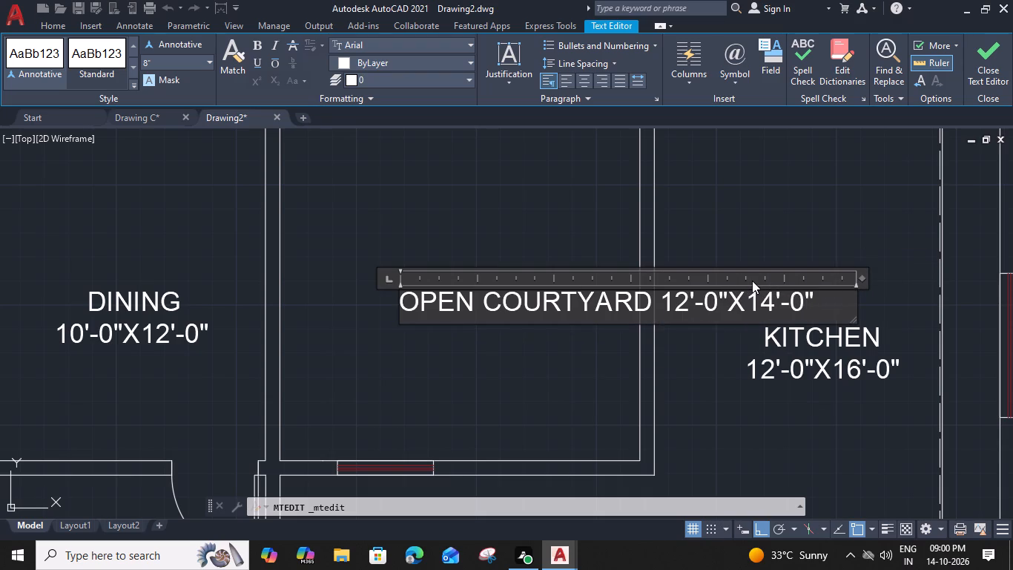
Put the size on its own line centred under OPEN COURTYARD with leading spaces, and narrow the text box to fit the name.
{"action": "key", "text": "Return"}
{"action": "key", "text": "space"}
{"action": "key", "text": "space"}
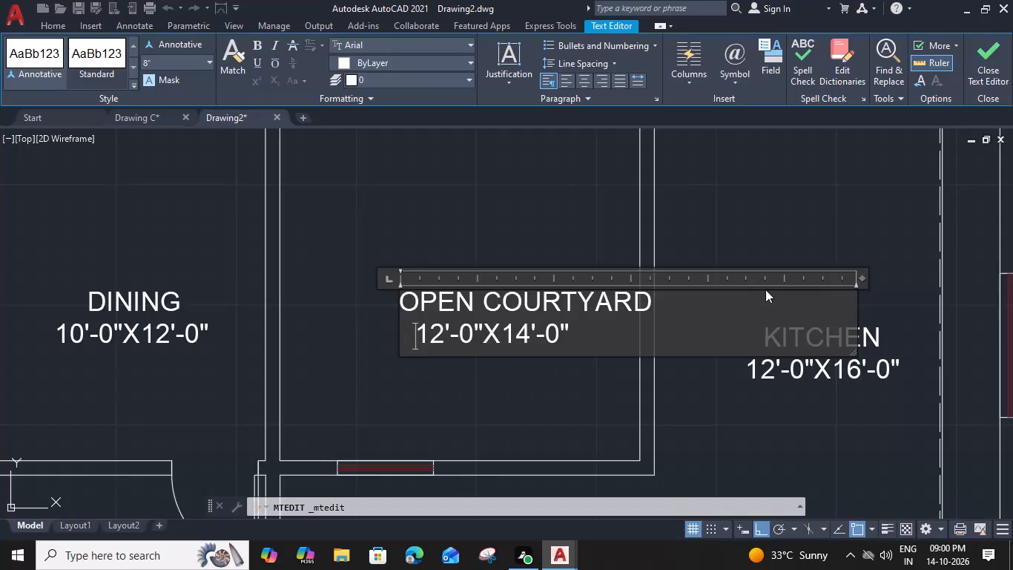
{"action": "key", "text": "space"}
{"action": "left_click_drag", "start_coordinate": [864, 278], "coordinate": [684, 305]}
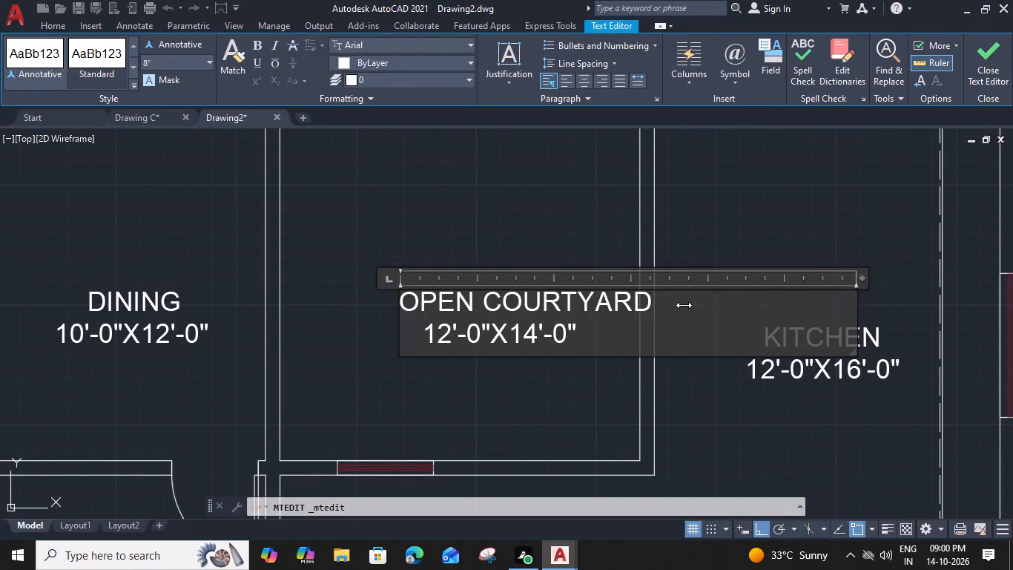
{"action": "left_click_drag", "start_coordinate": [684, 305], "coordinate": [664, 307]}
{"action": "key", "text": "space"}
{"action": "key", "text": "space"}
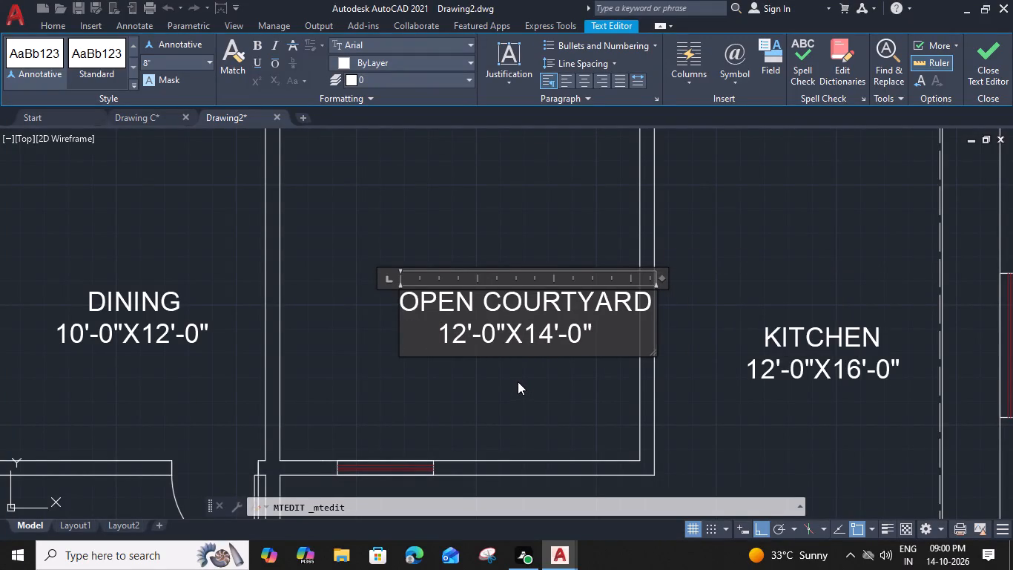
{"action": "left_click", "coordinate": [516, 379]}
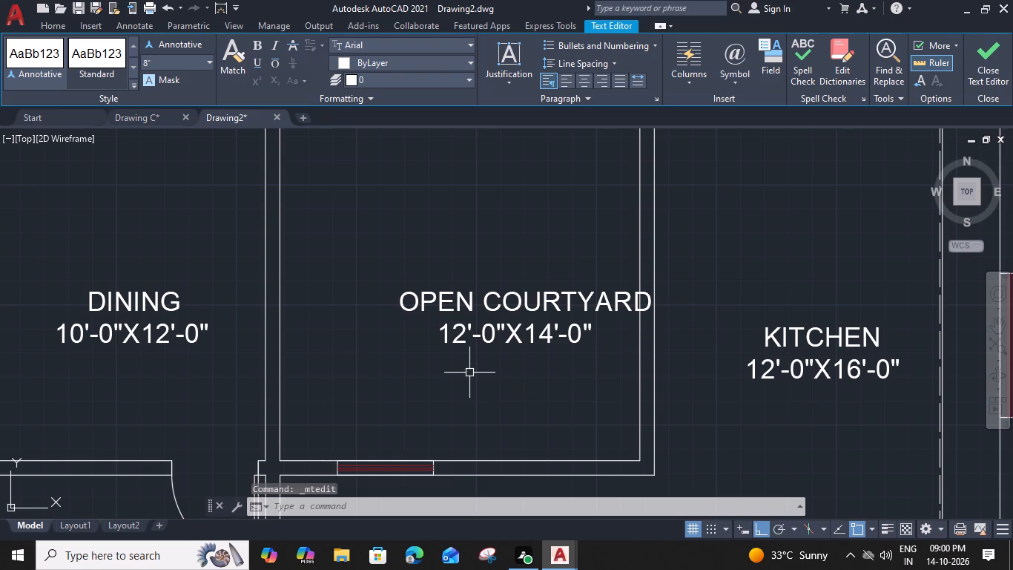
Move the OPEN COURTYARD label about 2'-1" horizontally toward the DINING room to centre it in the courtyard.
{"action": "left_click", "coordinate": [402, 297]}
{"action": "type", "text": "M"}
{"action": "key", "text": "space"}
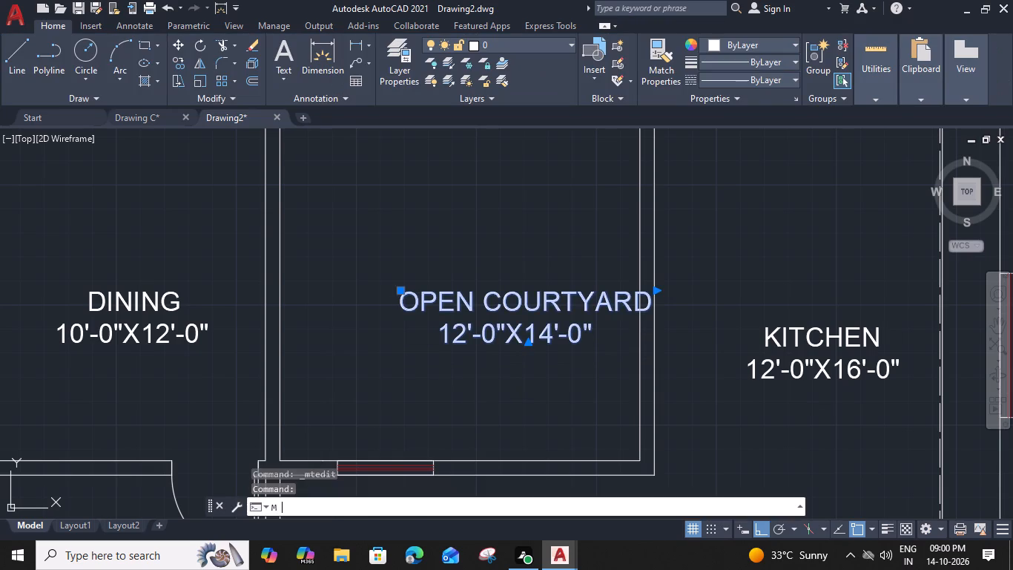
{"action": "left_click", "coordinate": [398, 292]}
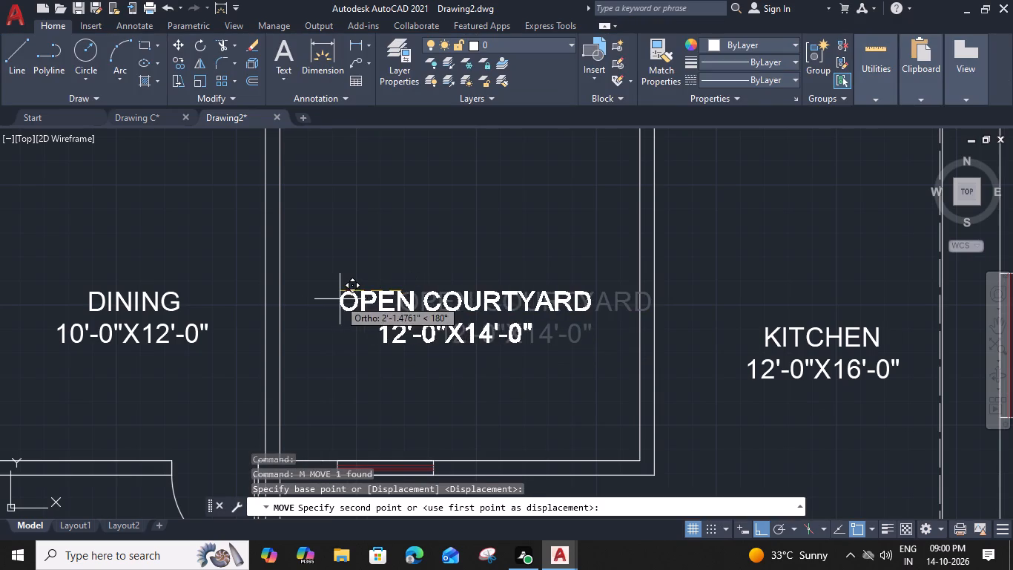
{"action": "left_click", "coordinate": [340, 299]}
Move the window in the courtyard's lower wall flush against the inner corner on the DINING room side.
{"action": "scroll", "coordinate": [357, 341], "scroll_direction": "down", "scroll_amount": 1}
{"action": "middle_click_drag", "start_coordinate": [363, 341], "coordinate": [375, 291]}
{"action": "scroll", "coordinate": [366, 370], "scroll_direction": "up", "scroll_amount": 3}
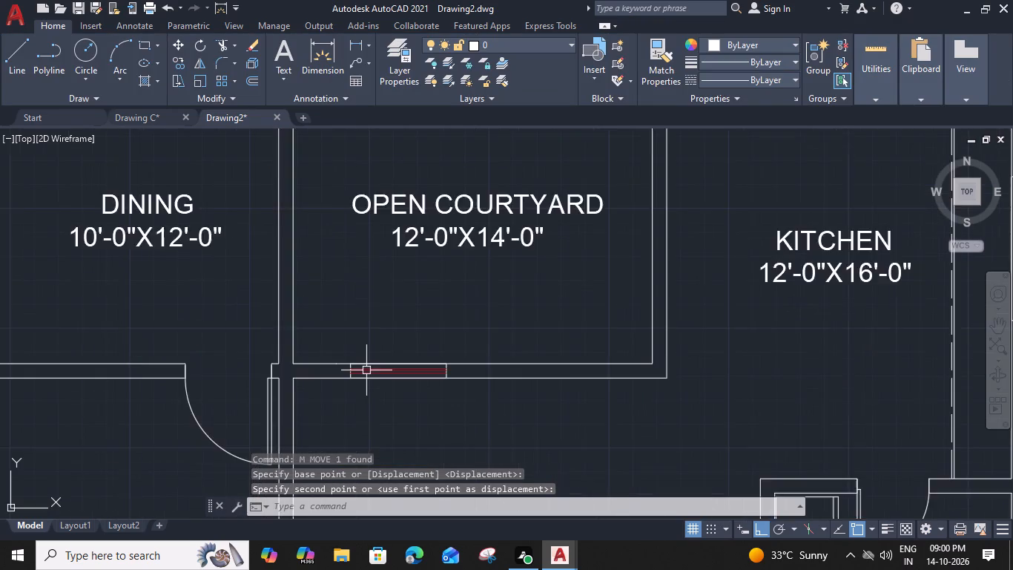
{"action": "left_click", "coordinate": [344, 367]}
{"action": "type", "text": "M"}
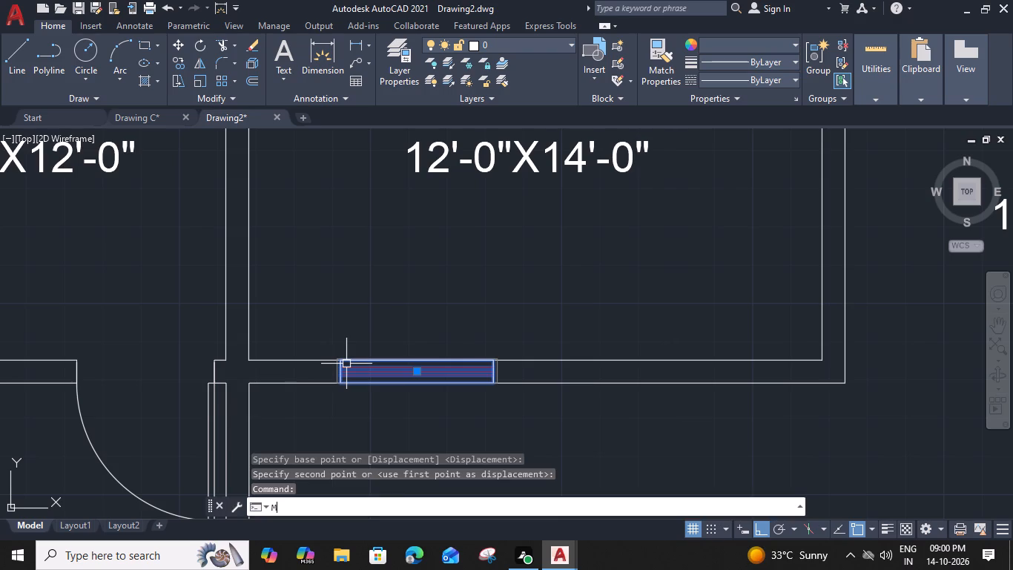
{"action": "key", "text": "space"}
{"action": "scroll", "coordinate": [345, 364], "scroll_direction": "up", "scroll_amount": 2}
{"action": "left_click", "coordinate": [340, 362]}
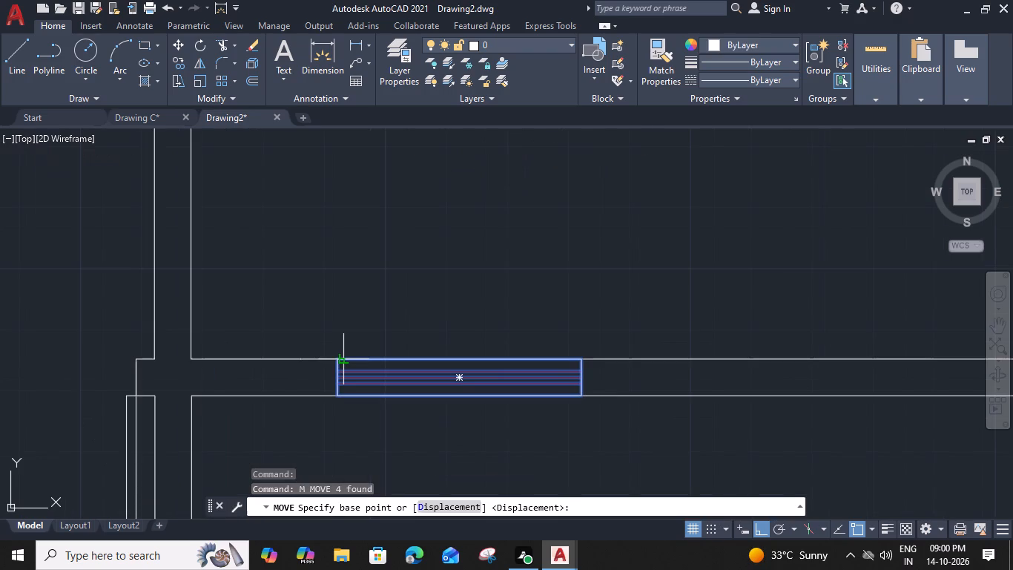
{"action": "left_click", "coordinate": [211, 360]}
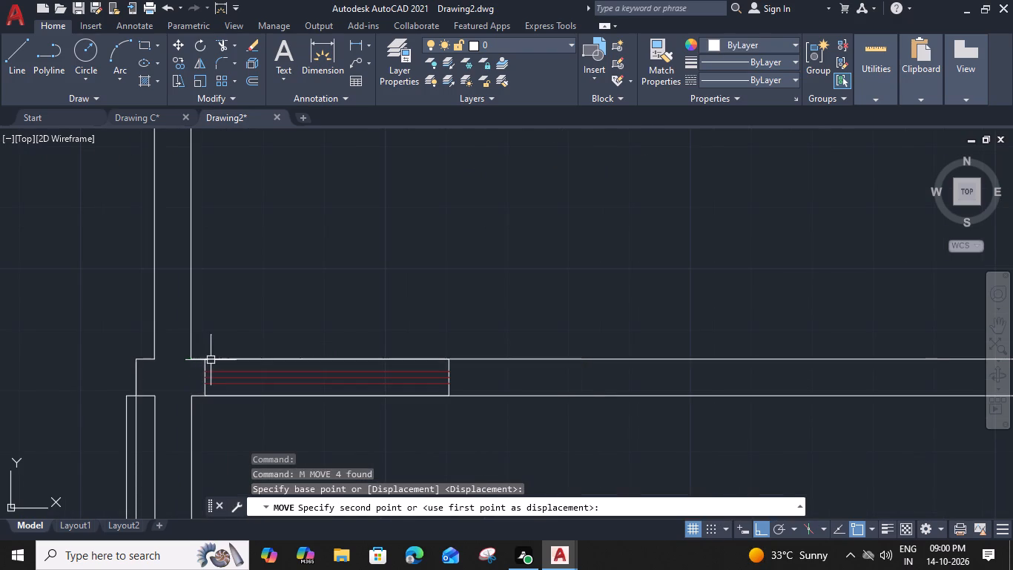
{"action": "scroll", "coordinate": [202, 370], "scroll_direction": "up", "scroll_amount": 2}
{"action": "left_click", "coordinate": [208, 372]}
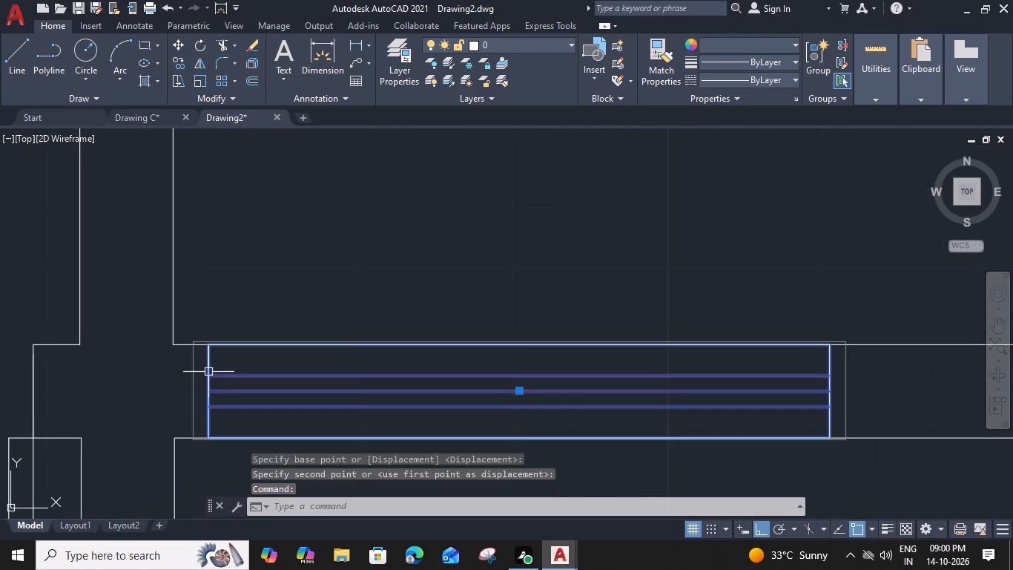
{"action": "key", "text": "m"}
{"action": "key", "text": "space"}
{"action": "left_click", "coordinate": [203, 349]}
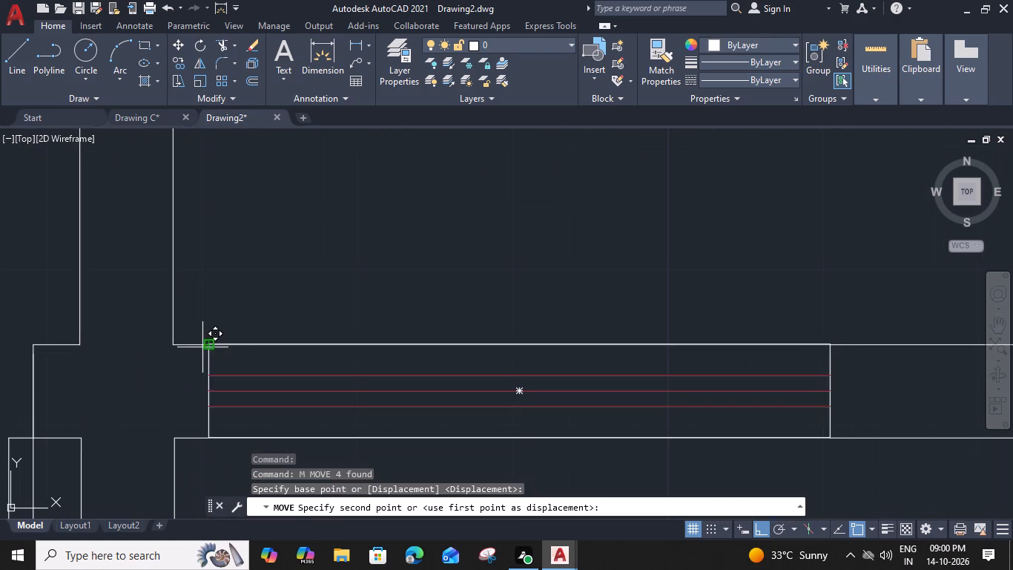
{"action": "left_click", "coordinate": [177, 344]}
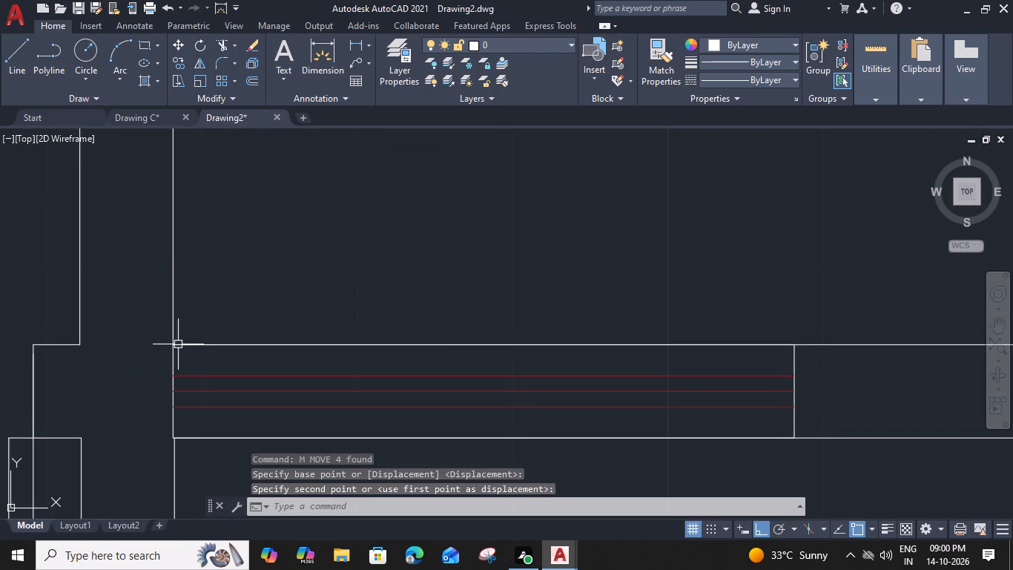
Copy the courtyard's lower-wall window to the inner corner on the KITCHEN side and to the middle of the same wall.
{"action": "scroll", "coordinate": [199, 384], "scroll_direction": "up", "scroll_amount": 1}
{"action": "scroll", "coordinate": [166, 384], "scroll_direction": "down", "scroll_amount": 2}
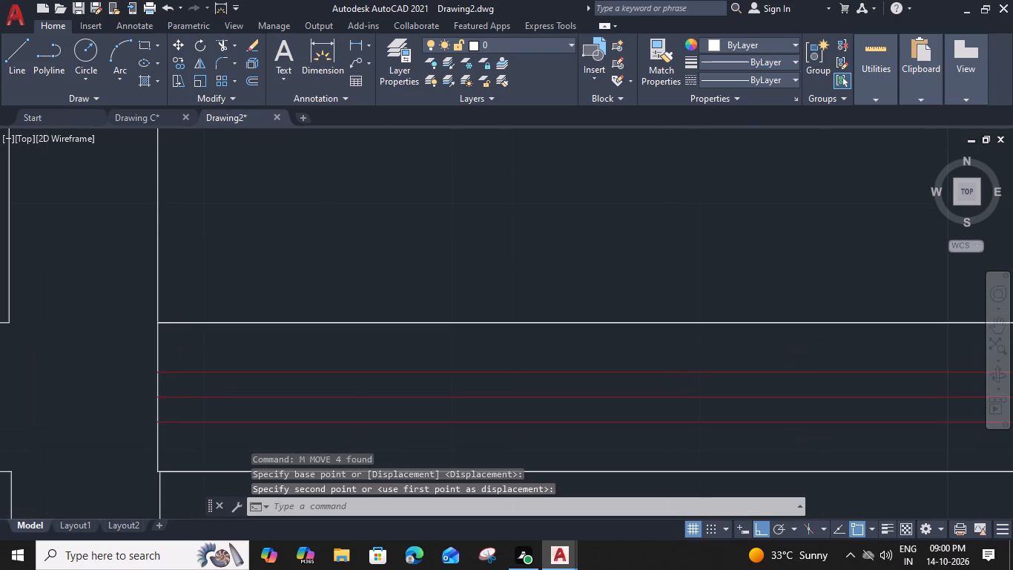
{"action": "left_click", "coordinate": [378, 376]}
{"action": "type", "text": "CO"}
{"action": "key", "text": "space"}
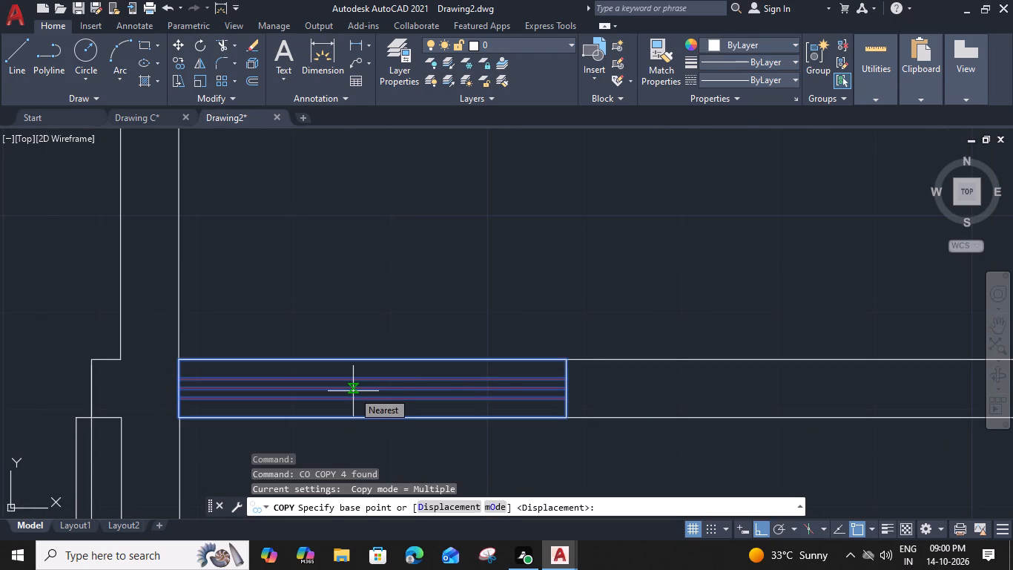
{"action": "left_click", "coordinate": [565, 358]}
{"action": "scroll", "coordinate": [565, 358], "scroll_direction": "down", "scroll_amount": 2}
{"action": "middle_click_drag", "start_coordinate": [688, 361], "coordinate": [566, 358]}
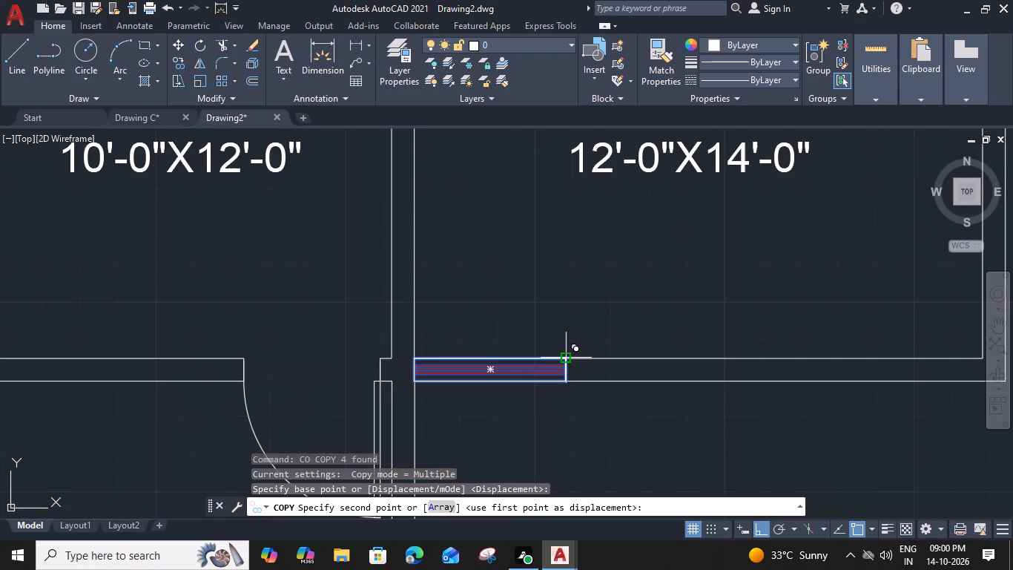
{"action": "middle_click_drag", "start_coordinate": [566, 358], "coordinate": [366, 384]}
{"action": "scroll", "coordinate": [670, 375], "scroll_direction": "up", "scroll_amount": 2}
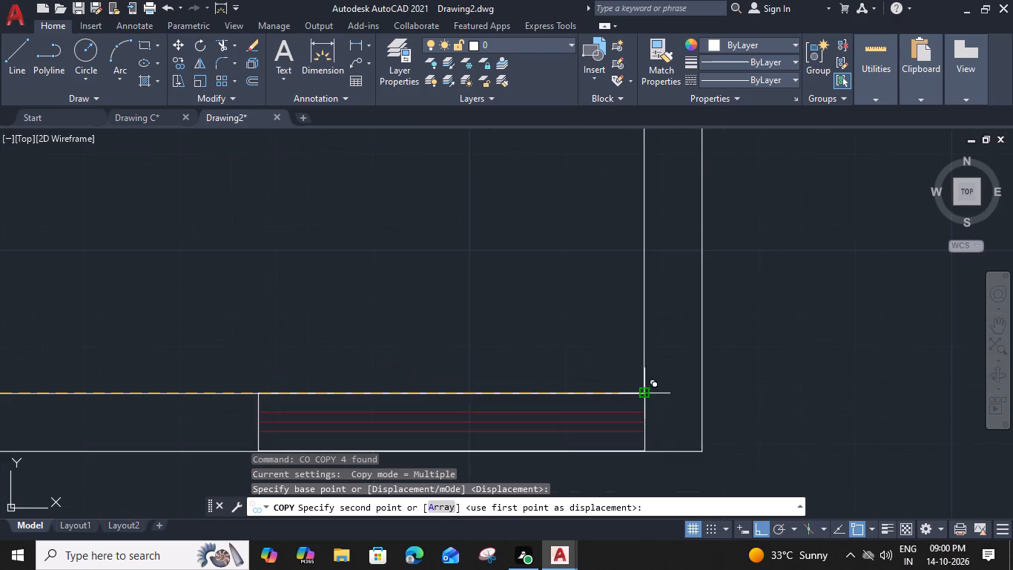
{"action": "left_click", "coordinate": [647, 392]}
{"action": "scroll", "coordinate": [340, 399], "scroll_direction": "down", "scroll_amount": 2}
{"action": "middle_click_drag", "start_coordinate": [331, 399], "coordinate": [647, 352]}
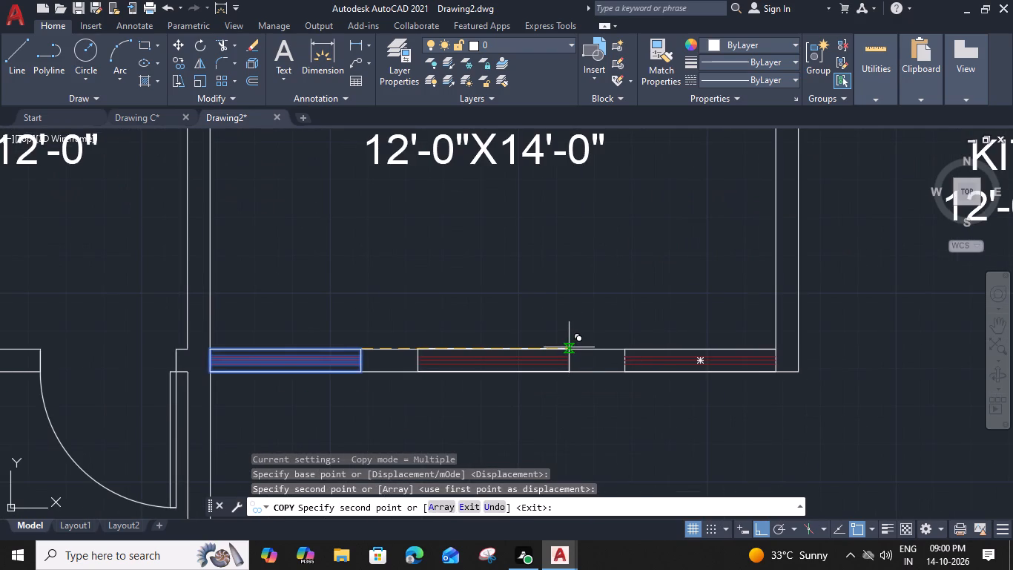
{"action": "left_click", "coordinate": [569, 348]}
{"action": "key", "text": "Escape"}
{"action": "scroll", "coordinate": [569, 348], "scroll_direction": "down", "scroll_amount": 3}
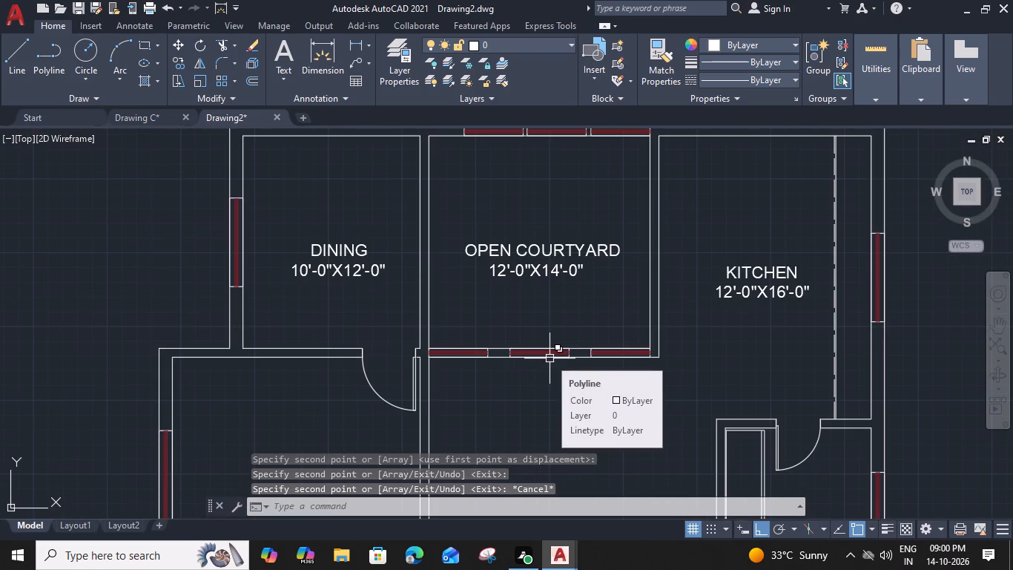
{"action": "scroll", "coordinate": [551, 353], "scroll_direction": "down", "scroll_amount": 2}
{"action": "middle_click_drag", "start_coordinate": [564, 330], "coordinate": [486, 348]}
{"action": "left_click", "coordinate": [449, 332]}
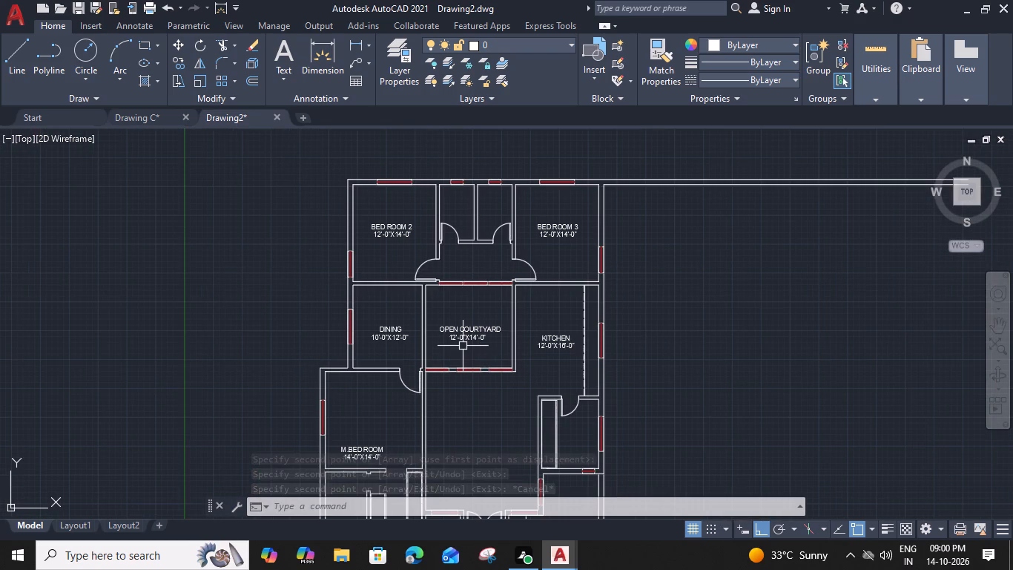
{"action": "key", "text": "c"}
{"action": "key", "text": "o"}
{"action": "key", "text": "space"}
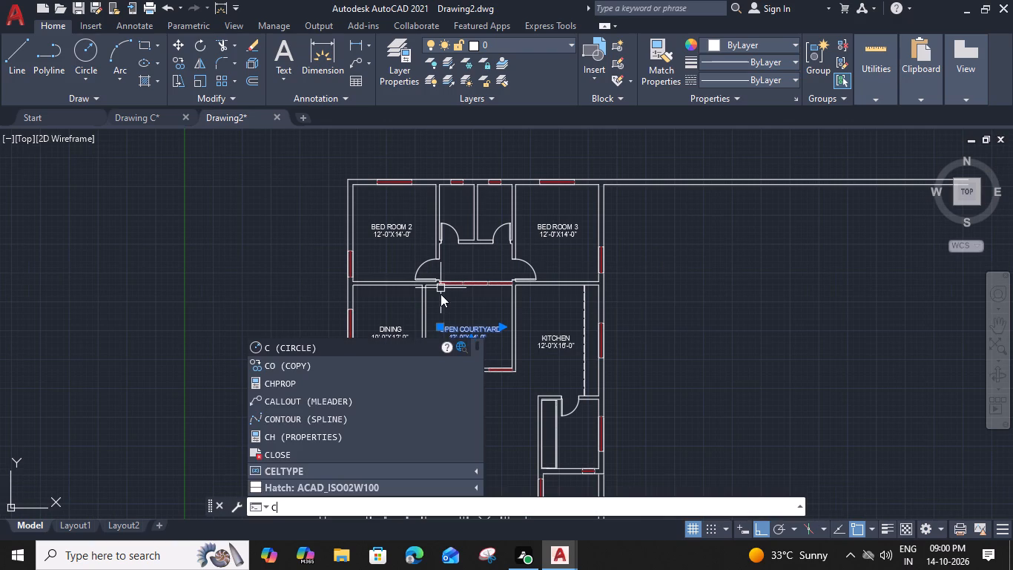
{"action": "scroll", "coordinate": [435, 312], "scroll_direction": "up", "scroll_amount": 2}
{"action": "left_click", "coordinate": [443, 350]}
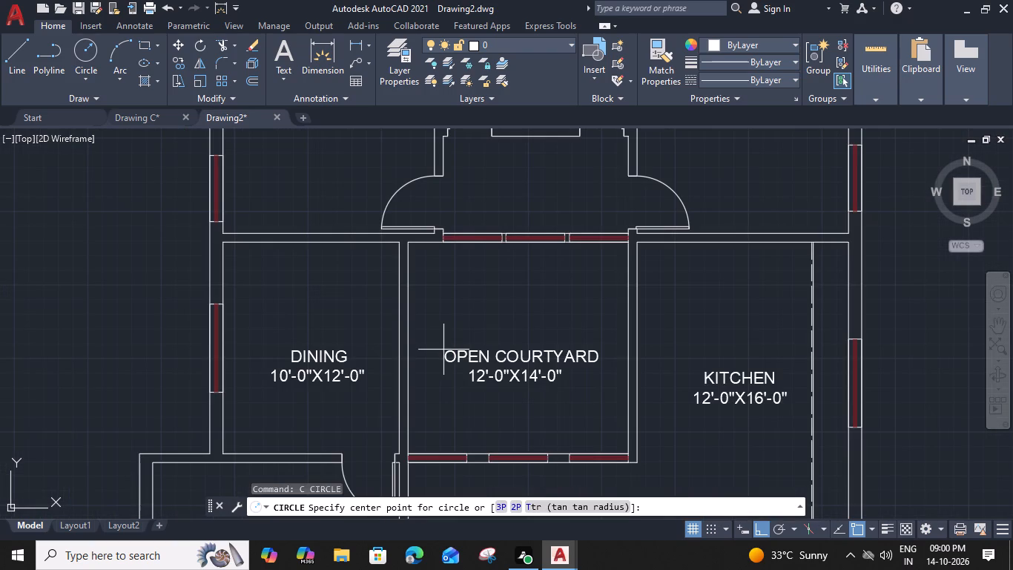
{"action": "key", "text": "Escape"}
Copy the OPEN COURTYARD label straight up into the passage between the BED ROOM 2 and BED ROOM 3 doors.
{"action": "left_click", "coordinate": [459, 350]}
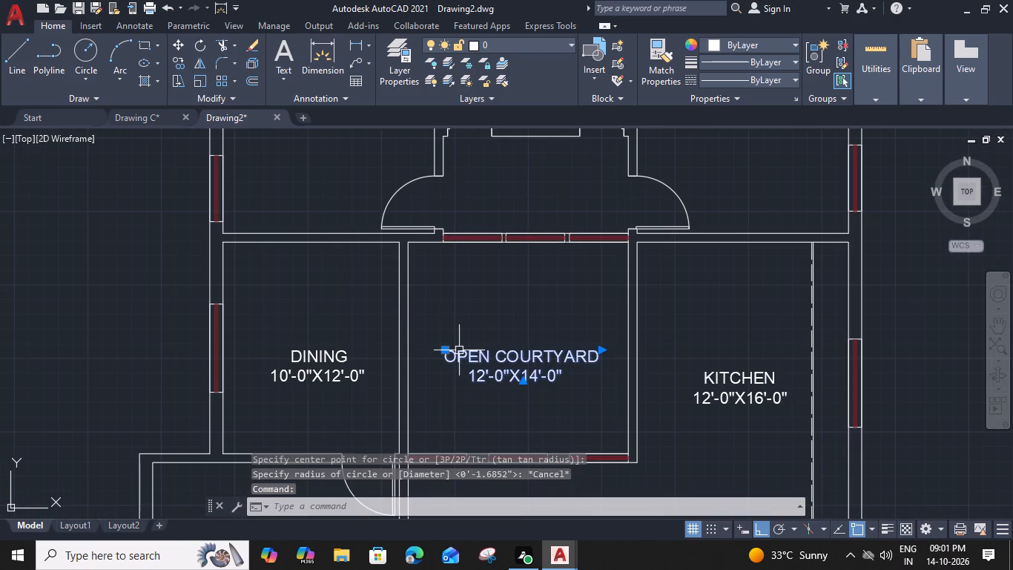
{"action": "key", "text": "c"}
{"action": "key", "text": "o"}
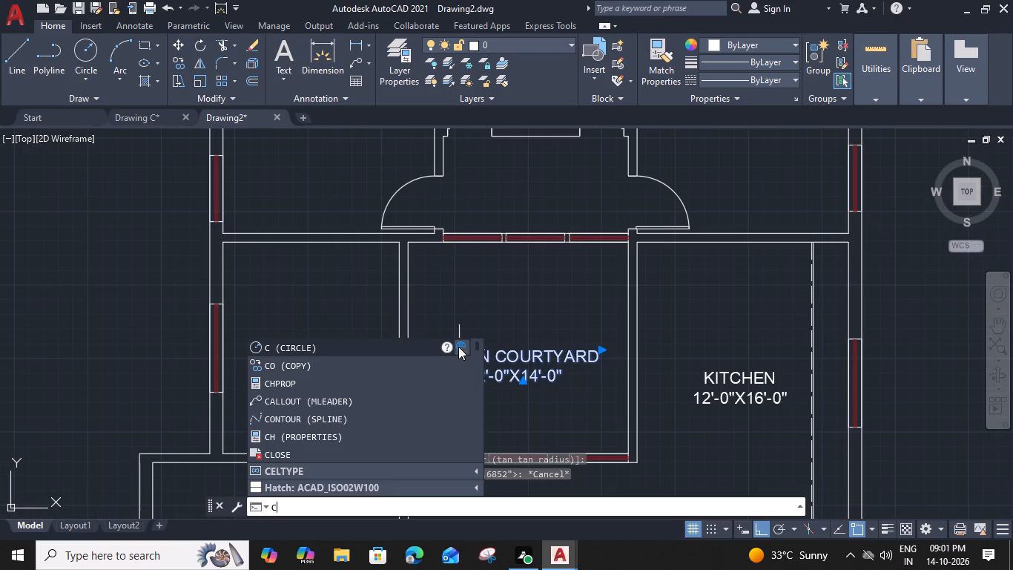
{"action": "key", "text": "space"}
{"action": "left_click", "coordinate": [444, 349]}
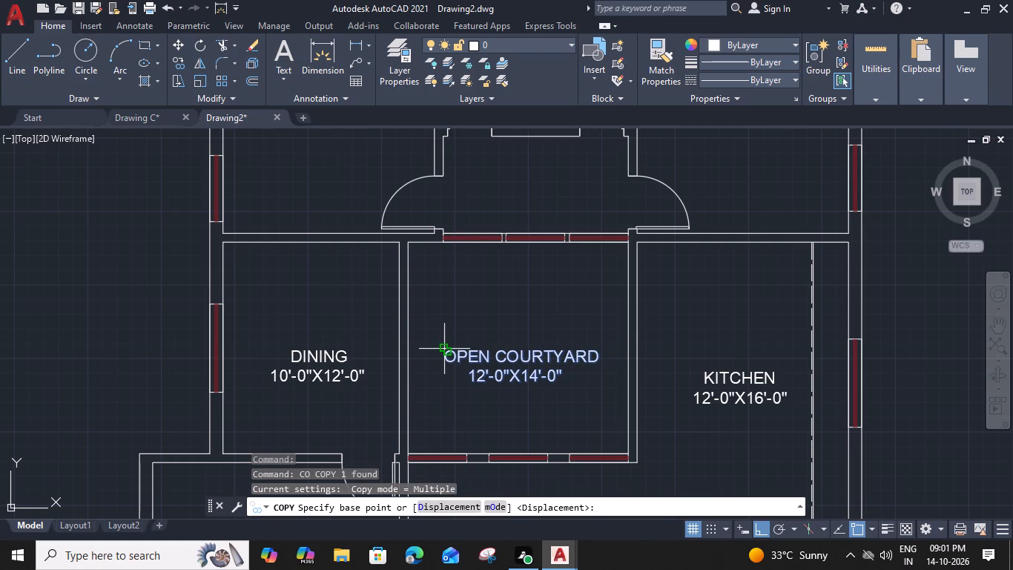
{"action": "middle_click_drag", "start_coordinate": [455, 201], "coordinate": [406, 258]}
{"action": "left_click", "coordinate": [400, 230]}
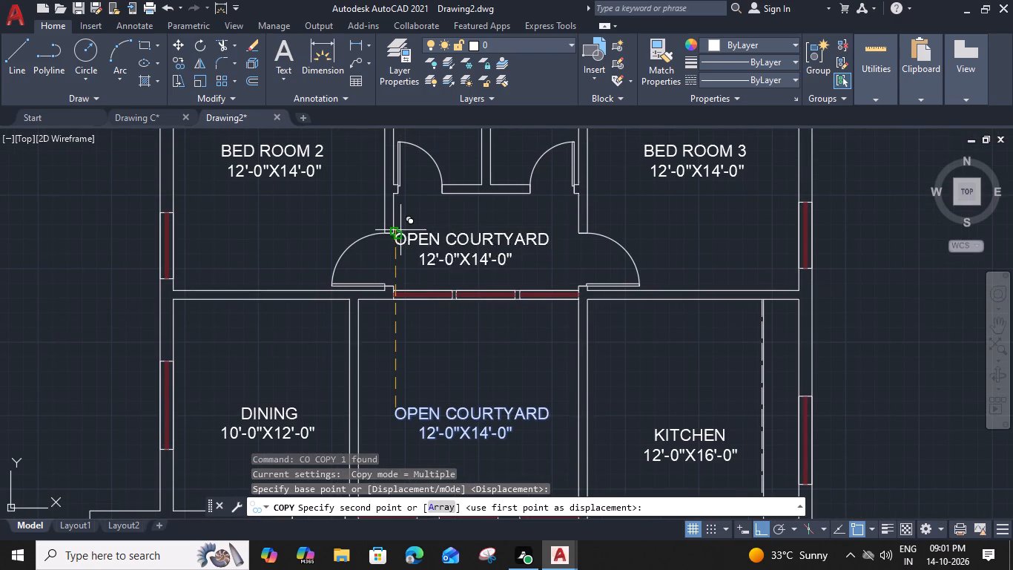
{"action": "key", "text": "Escape"}
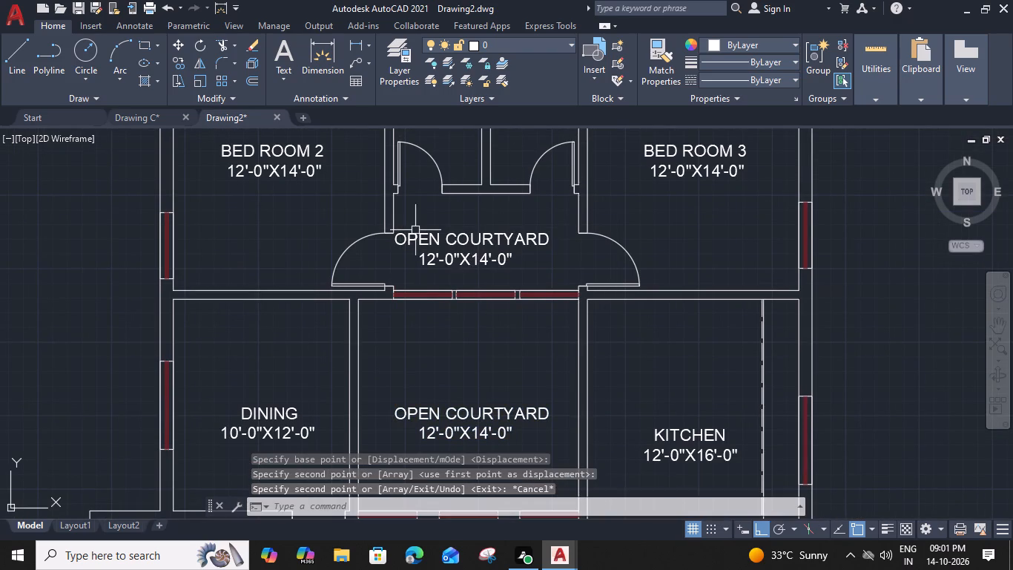
Set the size in the copied OPEN COURTYARD label in the passage to 5'-0"X8'-0".
{"action": "double_click", "coordinate": [467, 242]}
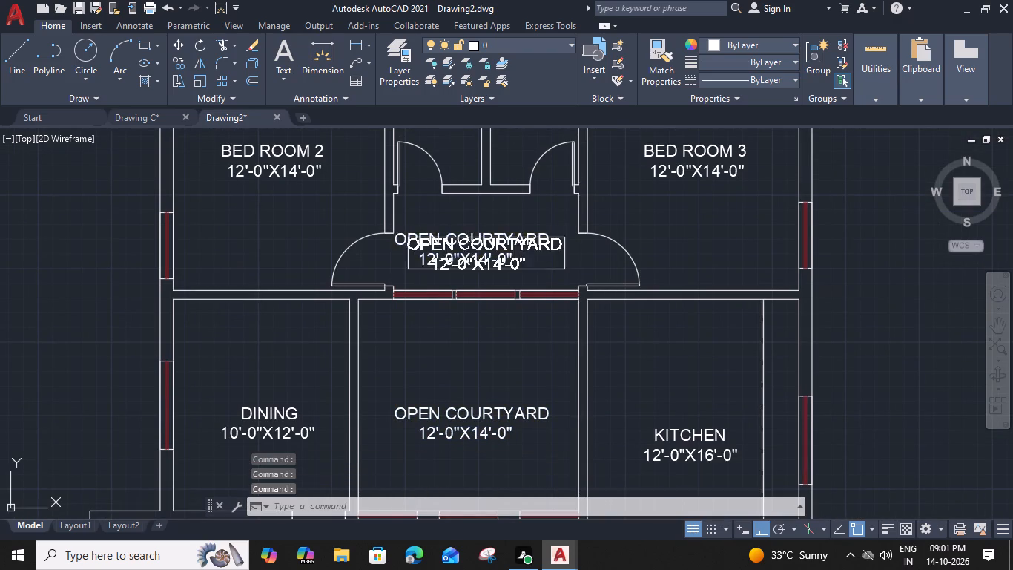
{"action": "scroll", "coordinate": [512, 246], "scroll_direction": "up", "scroll_amount": 2}
{"action": "double_click", "coordinate": [486, 244]}
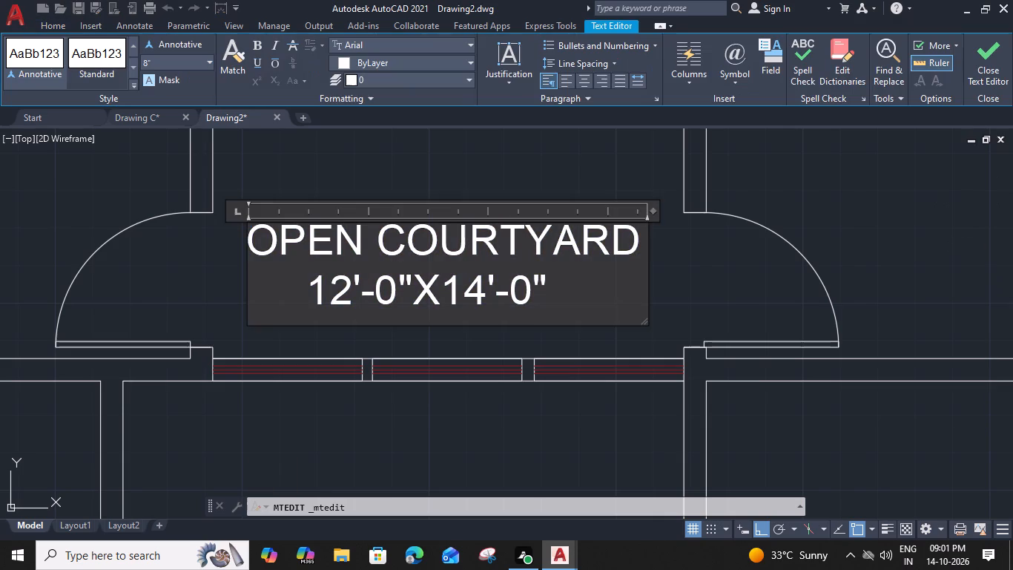
{"action": "left_click_drag", "start_coordinate": [349, 289], "coordinate": [322, 295]}
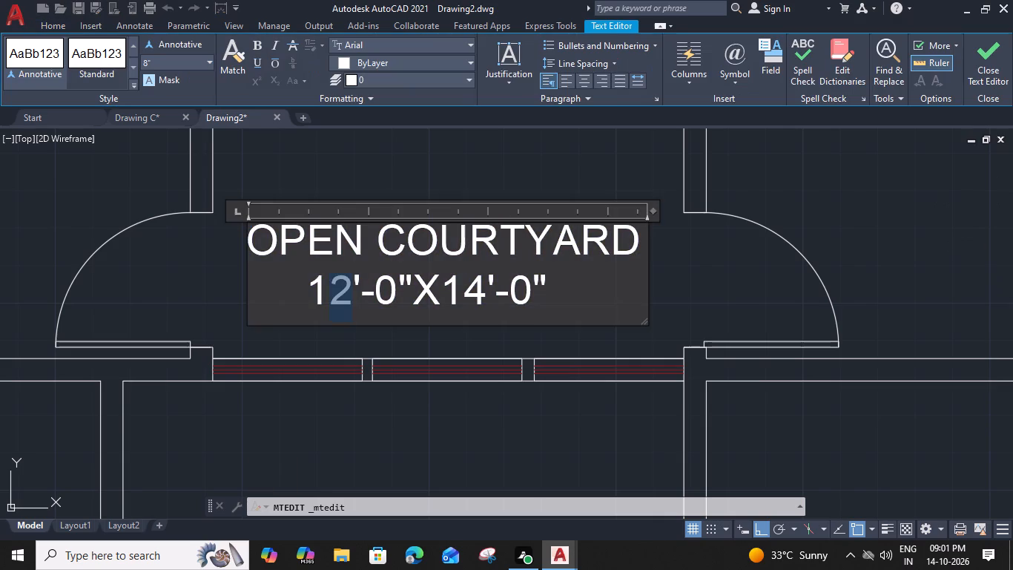
{"action": "left_click_drag", "start_coordinate": [322, 295], "coordinate": [317, 293]}
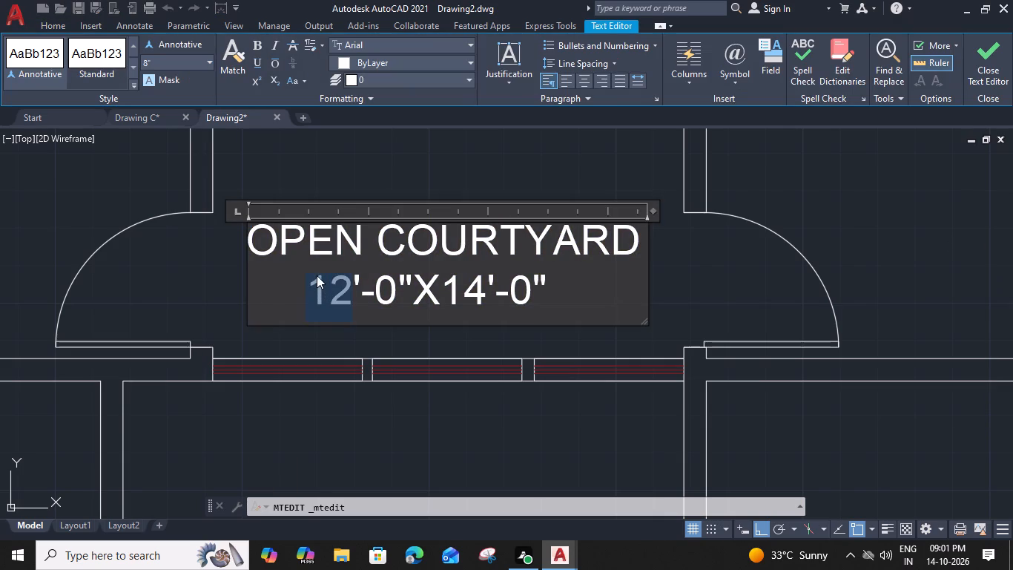
{"action": "key", "text": "5"}
{"action": "left_click_drag", "start_coordinate": [460, 288], "coordinate": [453, 288]}
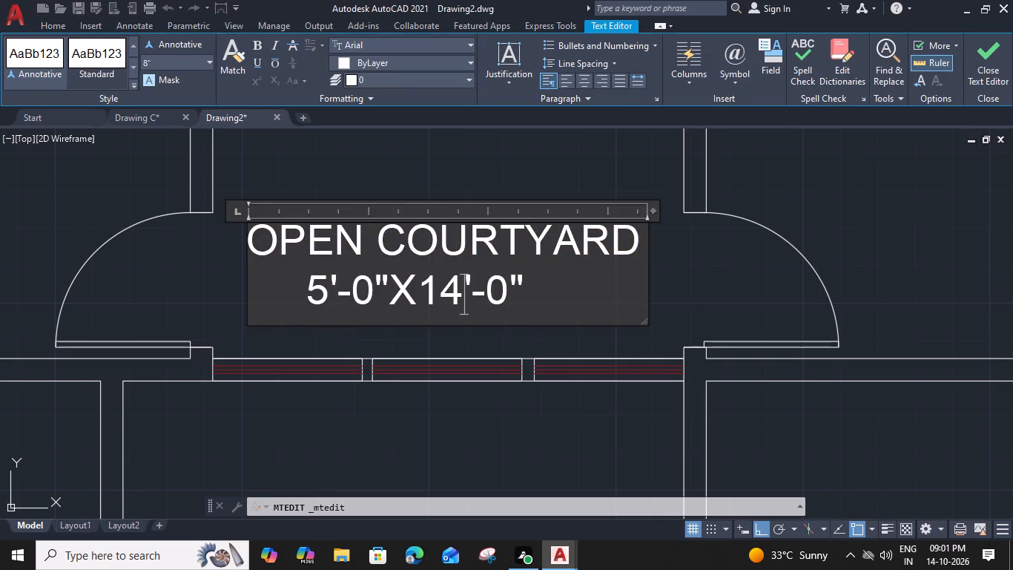
{"action": "left_click_drag", "start_coordinate": [453, 288], "coordinate": [430, 289]}
{"action": "left_click", "coordinate": [445, 290]}
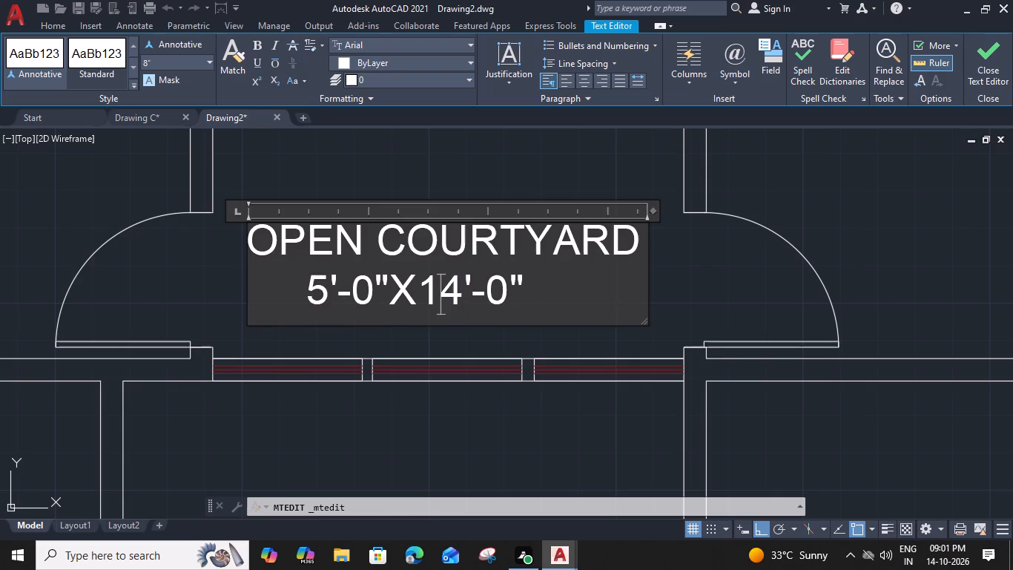
{"action": "left_click_drag", "start_coordinate": [457, 289], "coordinate": [423, 289]}
{"action": "key", "text": "8"}
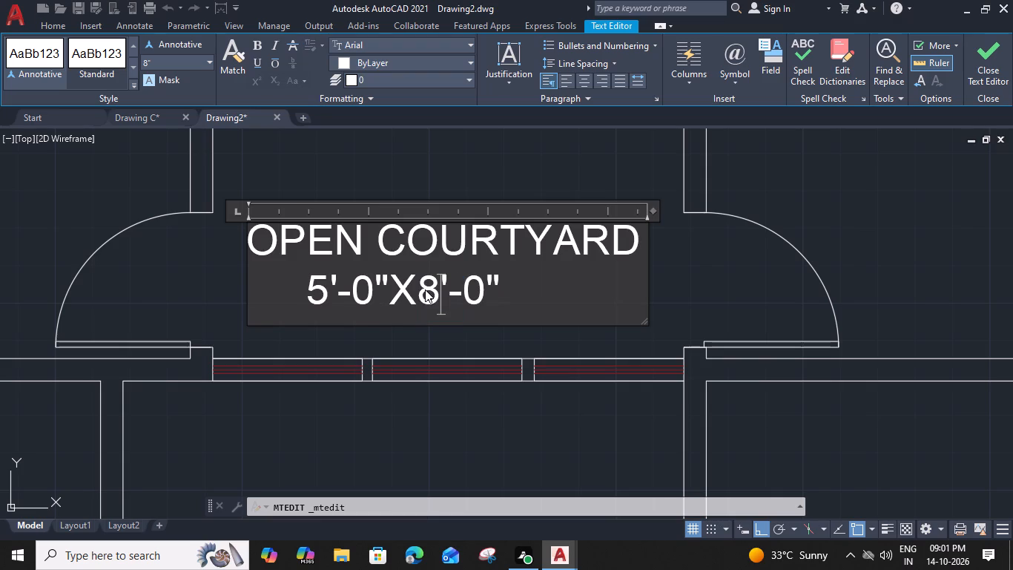
Replace the copied label's name with TOILET.
{"action": "left_click_drag", "start_coordinate": [636, 241], "coordinate": [624, 241]}
{"action": "left_click_drag", "start_coordinate": [624, 241], "coordinate": [204, 245]}
{"action": "type", "text": "TOILET"}
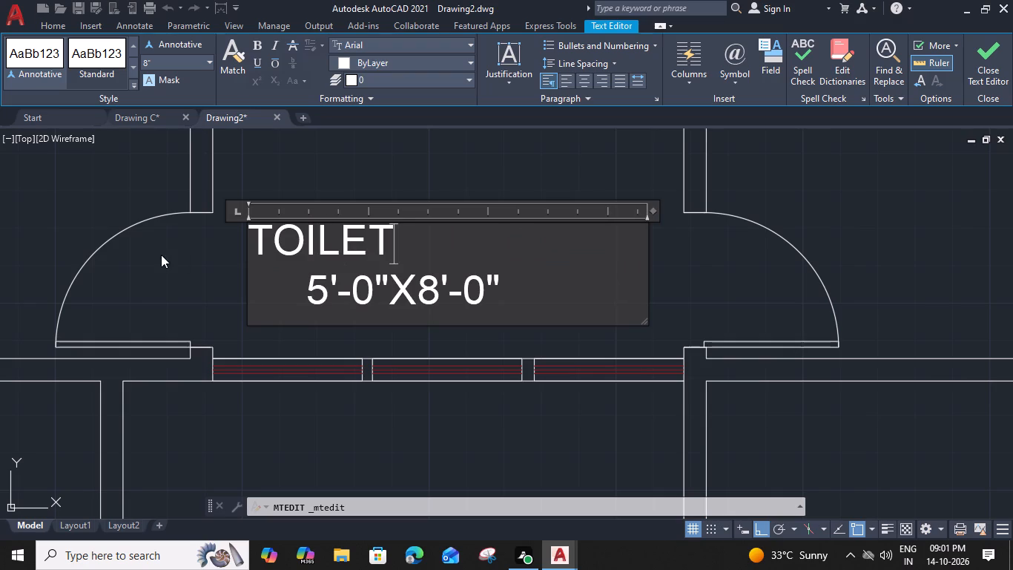
Remove the leading spaces before 5'-0"X8'-0", narrow the label's text frame to fit, and centre TOILET above the size.
{"action": "left_click", "coordinate": [306, 286]}
{"action": "key", "text": "BackSpace"}
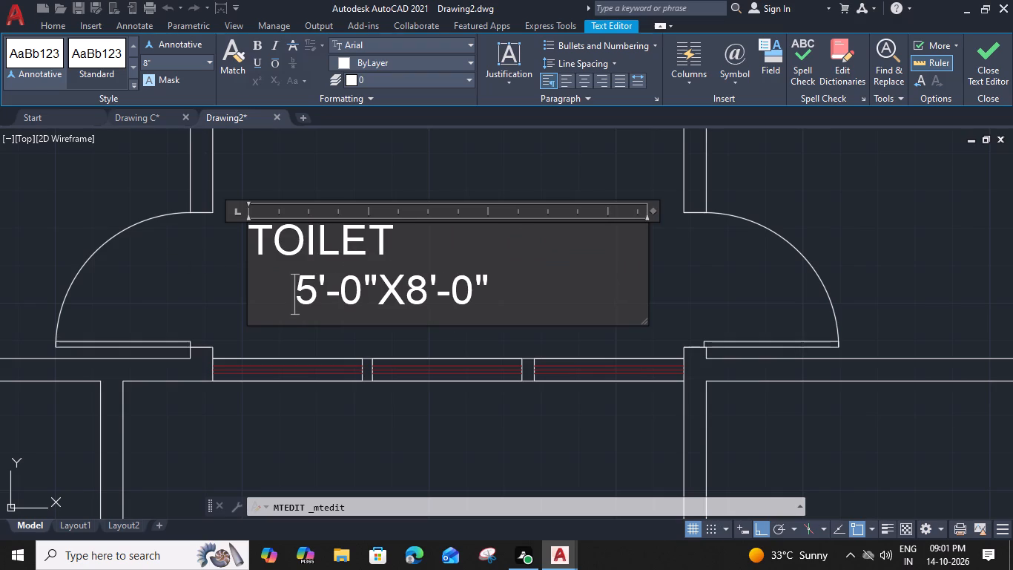
{"action": "key", "text": "BackSpace"}
{"action": "key", "text": "BackSpace"}
{"action": "key", "text": "BackSpace"}
{"action": "key", "text": "BackSpace"}
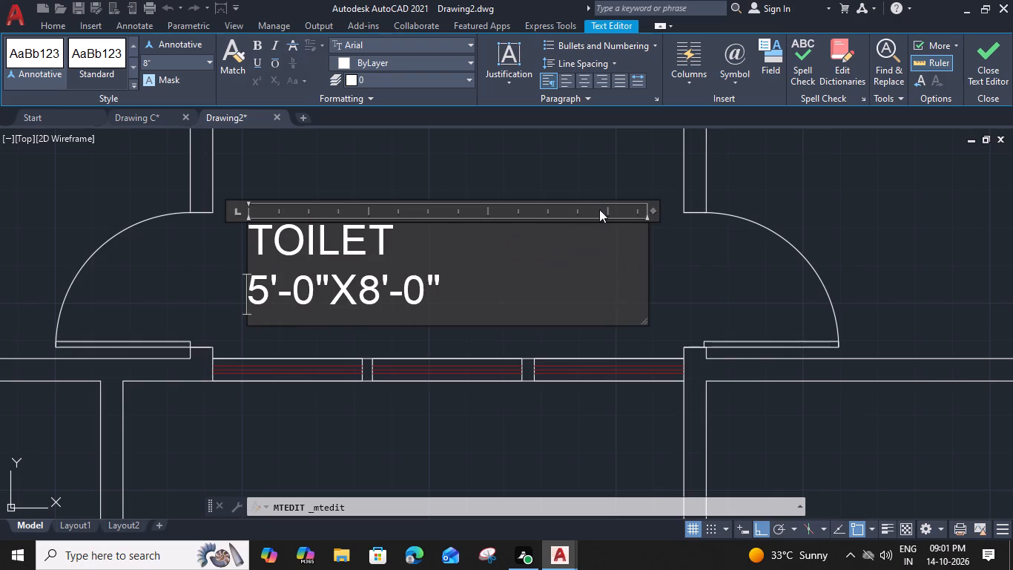
{"action": "left_click_drag", "start_coordinate": [653, 210], "coordinate": [450, 210]}
{"action": "left_click", "coordinate": [251, 239]}
{"action": "key", "text": "space"}
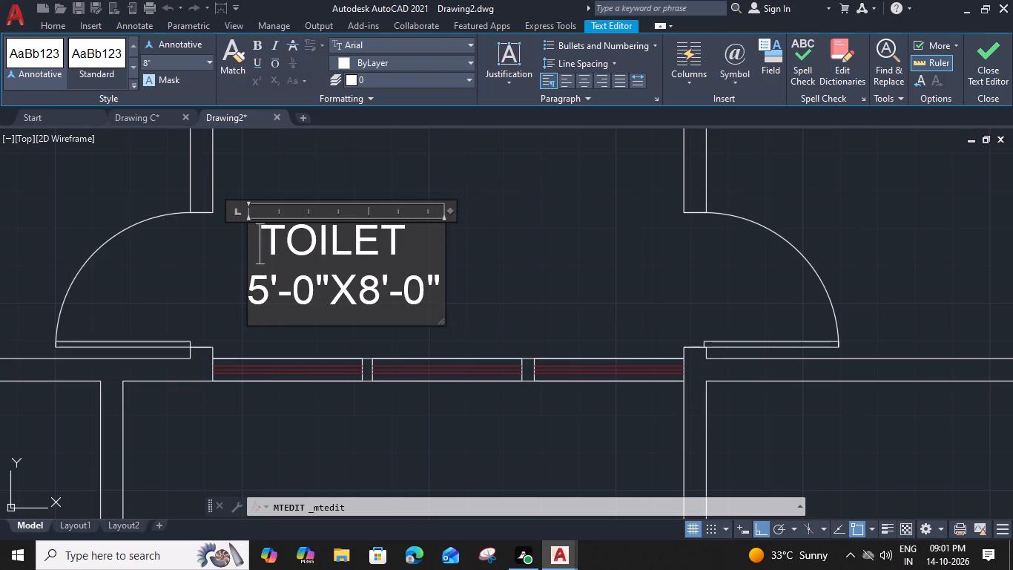
{"action": "key", "text": "space"}
{"action": "left_click", "coordinate": [481, 254]}
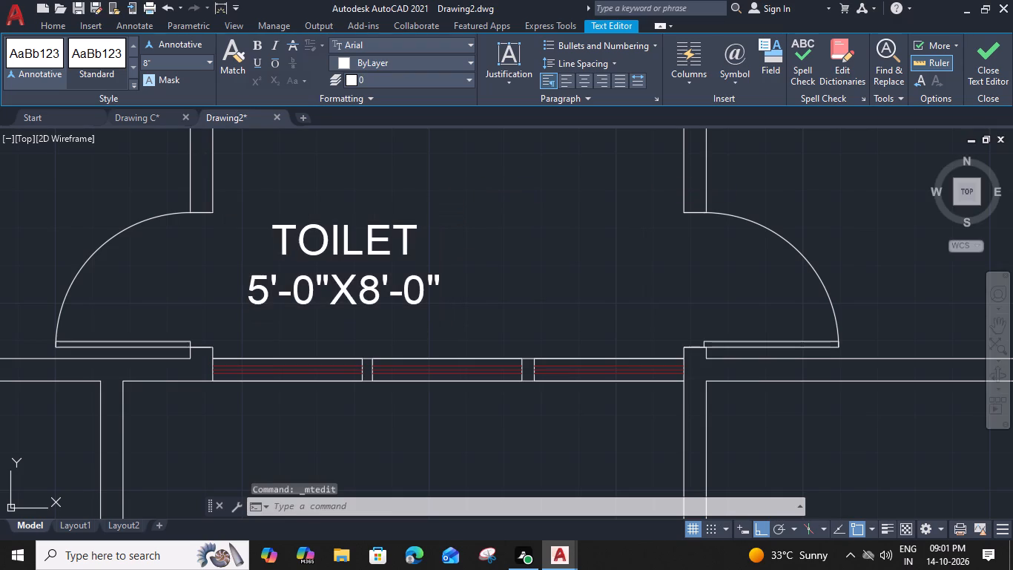
Set the whole TOILET label's text height to 6" and narrow its text frame to the smaller text.
{"action": "double_click", "coordinate": [283, 243]}
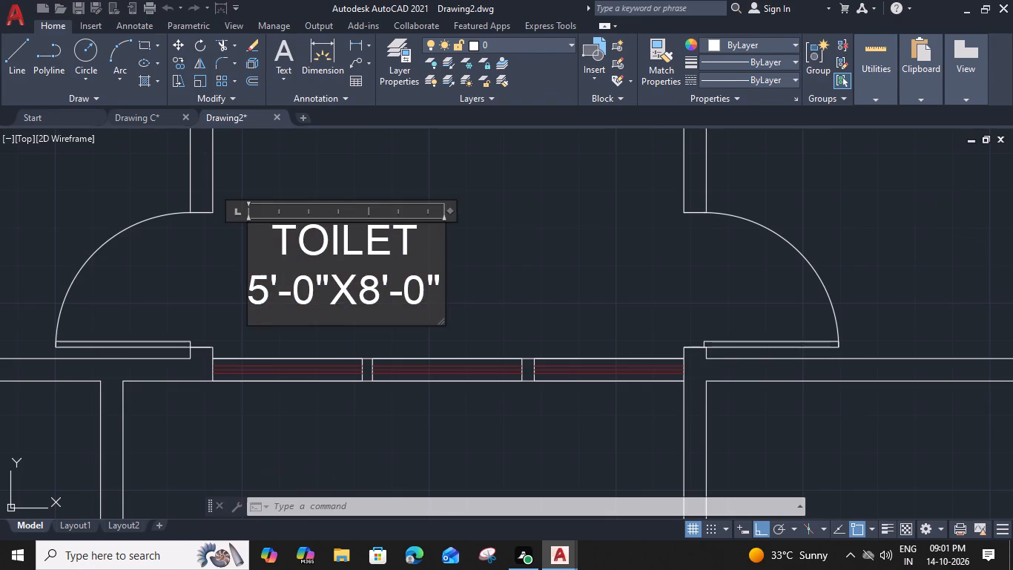
{"action": "left_click_drag", "start_coordinate": [437, 291], "coordinate": [317, 297]}
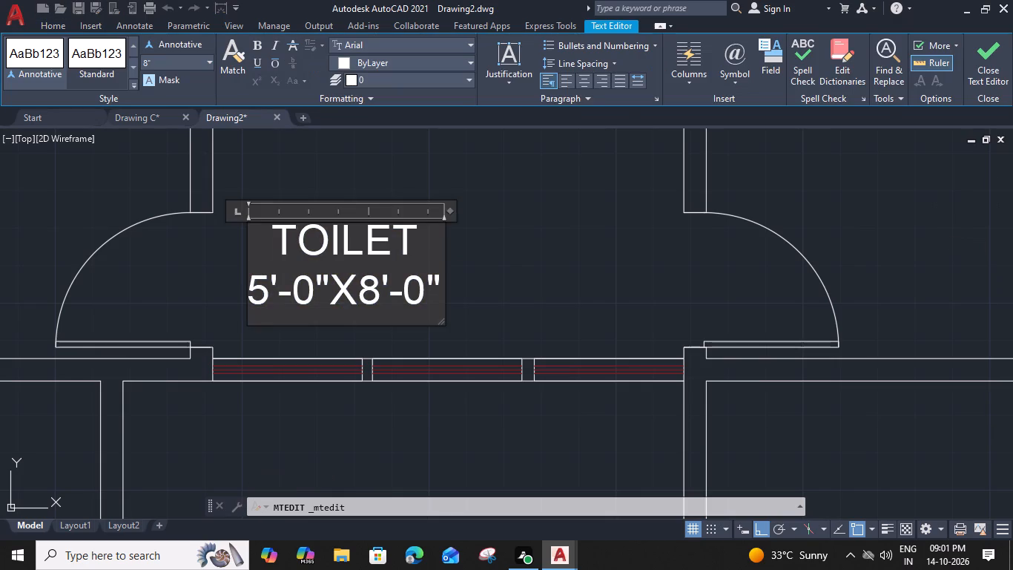
{"action": "left_click_drag", "start_coordinate": [317, 297], "coordinate": [243, 265]}
{"action": "key", "text": "6"}
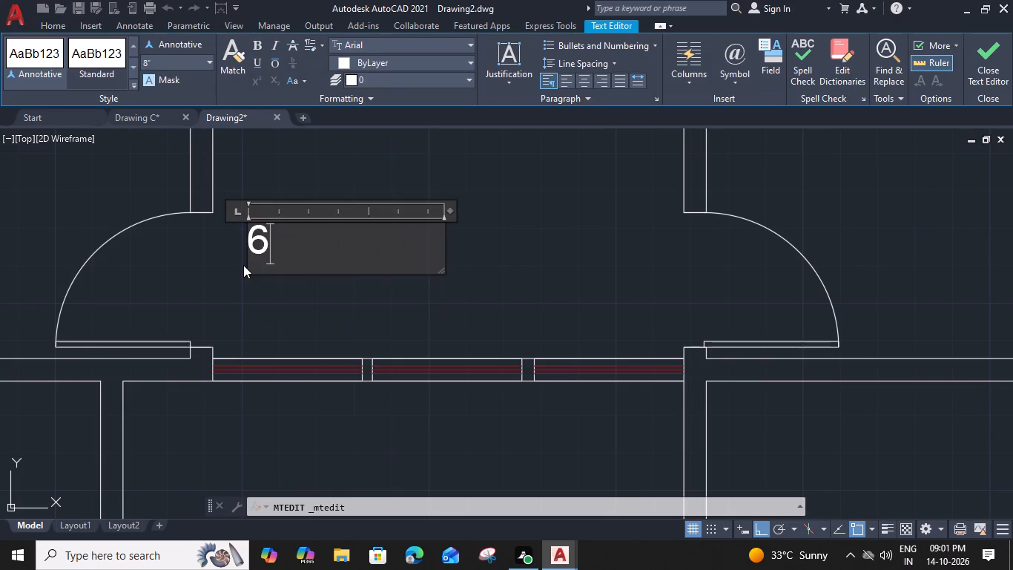
{"action": "key", "text": "shift+quotedbl"}
{"action": "key", "text": "Return"}
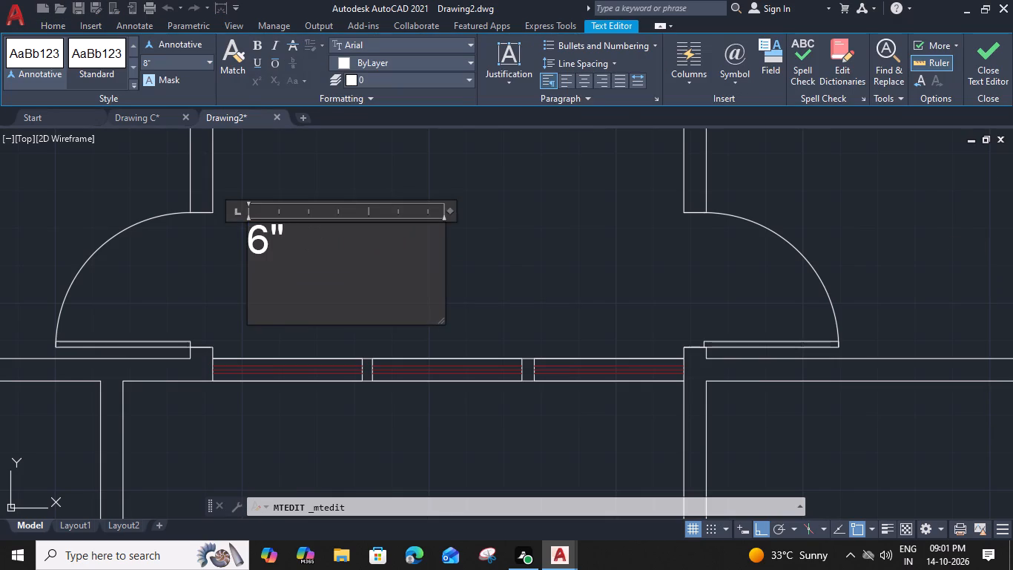
{"action": "key", "text": "ctrl+z"}
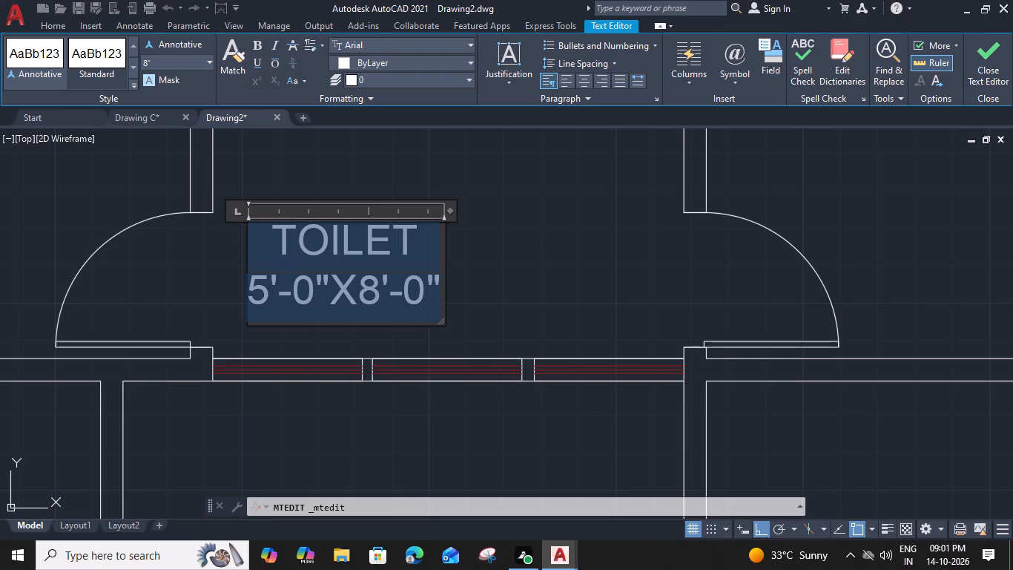
{"action": "left_click", "coordinate": [163, 64]}
{"action": "type", "text": "6\""}
{"action": "key", "text": "Return"}
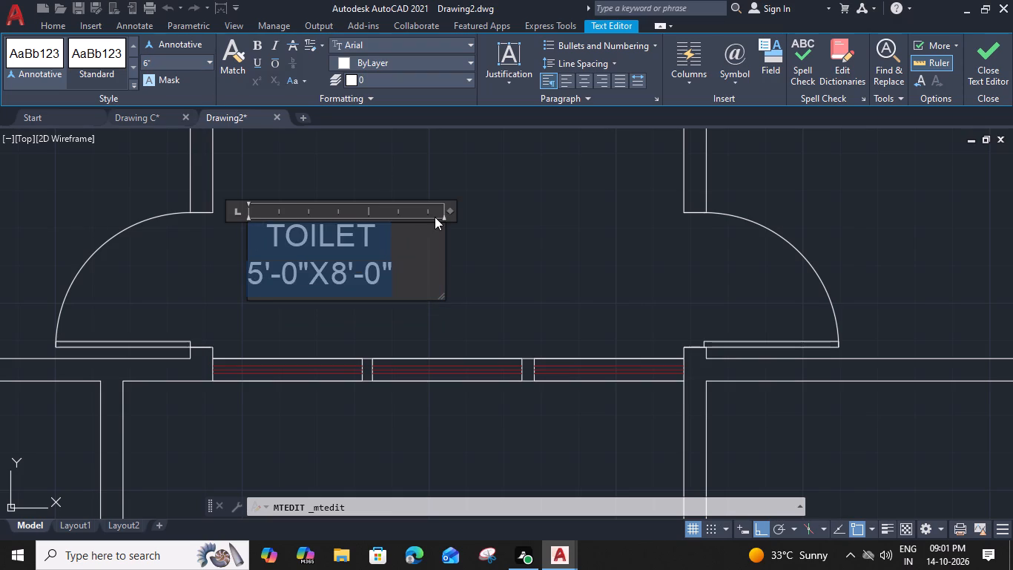
{"action": "scroll", "coordinate": [435, 214], "scroll_direction": "up", "scroll_amount": 1}
{"action": "left_click_drag", "start_coordinate": [455, 215], "coordinate": [375, 211]}
{"action": "left_click", "coordinate": [448, 301]}
{"action": "scroll", "coordinate": [447, 298], "scroll_direction": "down", "scroll_amount": 2}
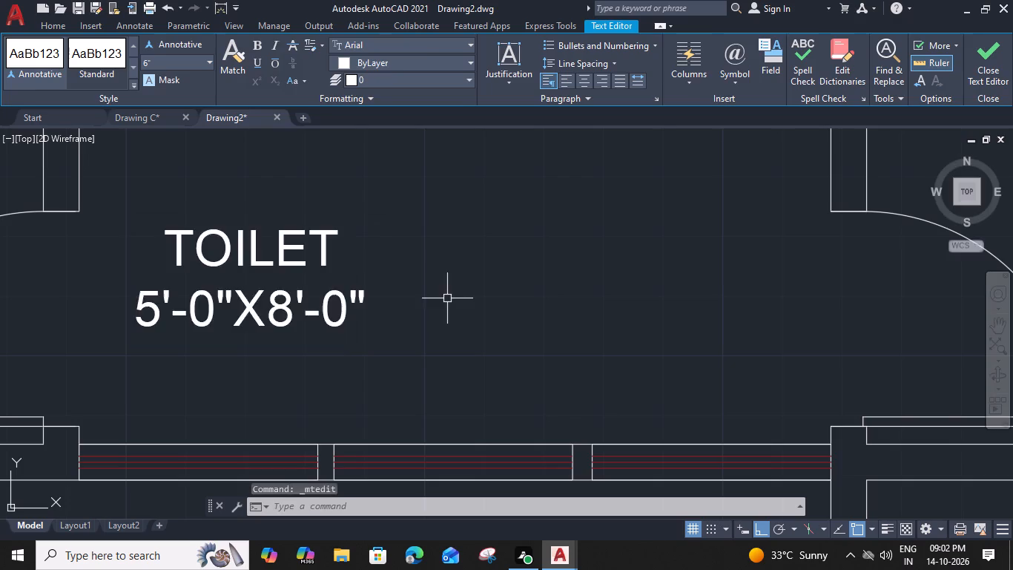
Copy the TOILET label from the passage straight up into the toilet beside BED ROOM 2.
{"action": "scroll", "coordinate": [423, 298], "scroll_direction": "down", "scroll_amount": 1}
{"action": "left_click", "coordinate": [337, 273]}
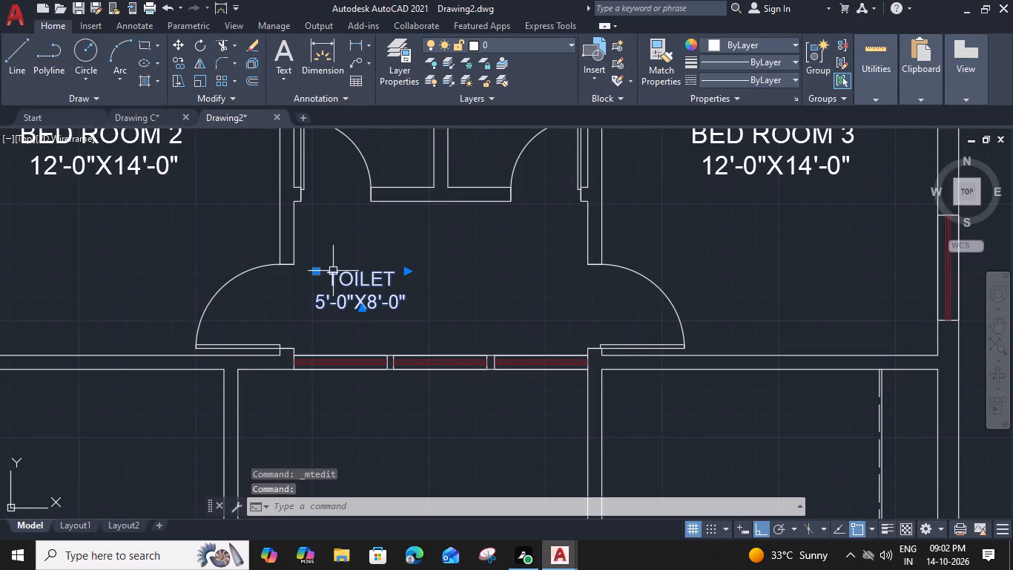
{"action": "key", "text": "c"}
{"action": "type", "text": "O"}
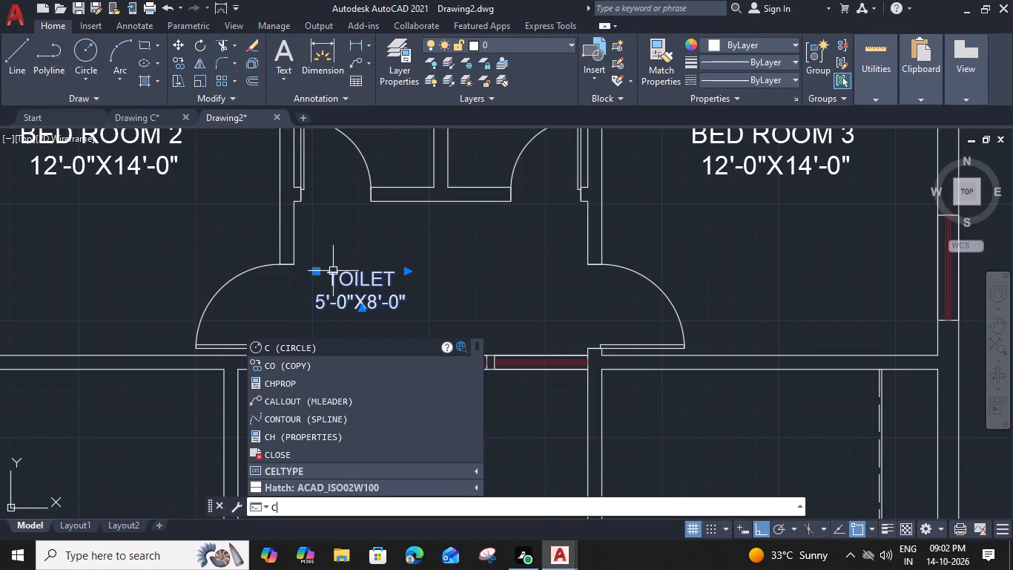
{"action": "key", "text": "space"}
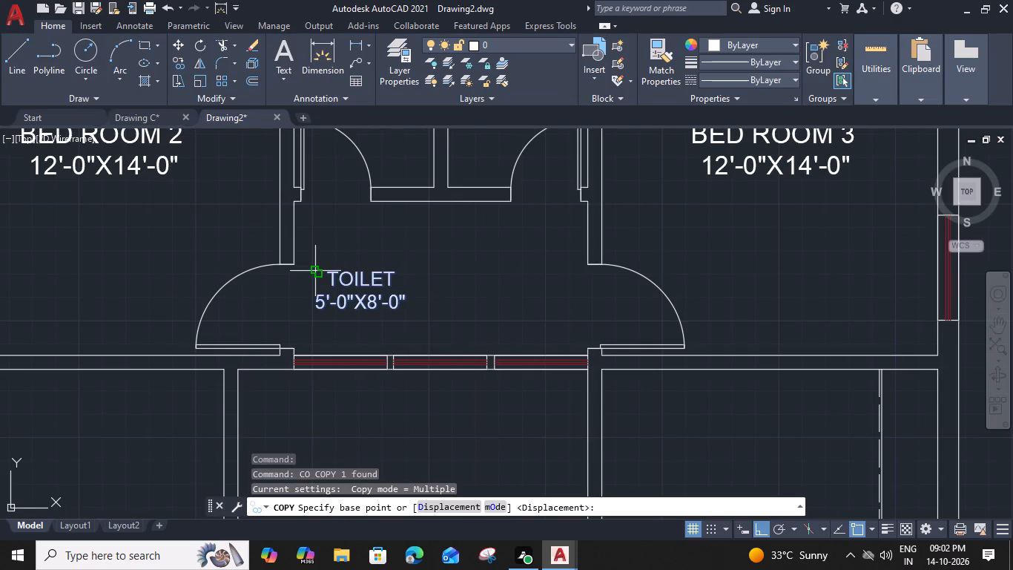
{"action": "left_click", "coordinate": [315, 271]}
{"action": "middle_click_drag", "start_coordinate": [318, 202], "coordinate": [283, 324]}
{"action": "middle_click_drag", "start_coordinate": [292, 212], "coordinate": [290, 249]}
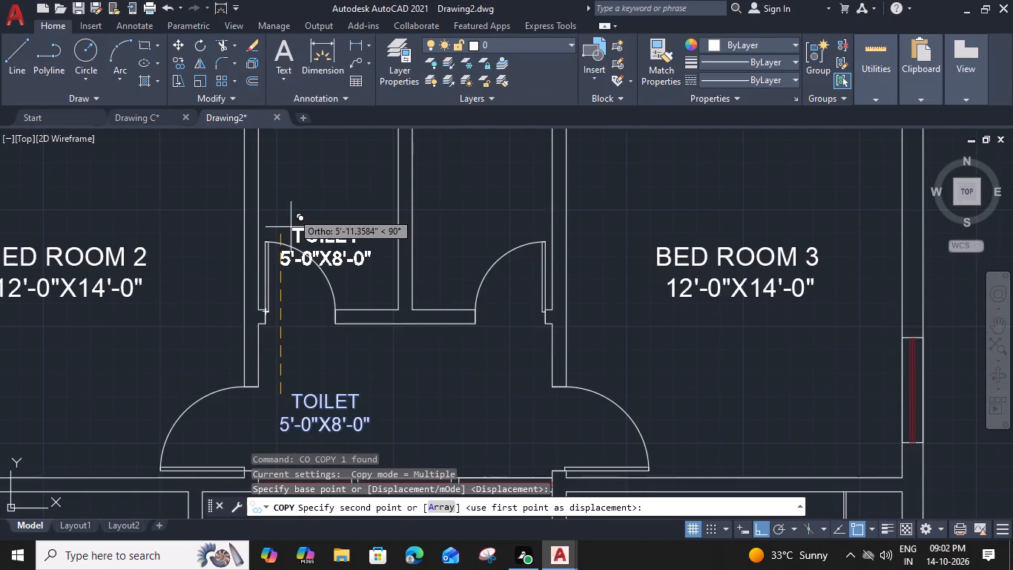
{"action": "middle_click_drag", "start_coordinate": [290, 249], "coordinate": [289, 262]}
{"action": "left_click", "coordinate": [286, 215]}
{"action": "key", "text": "Escape"}
Move the passage's TOILET label up and then across into the toilet beside BED ROOM 3.
{"action": "middle_click_drag", "start_coordinate": [288, 311], "coordinate": [294, 230]}
{"action": "left_click", "coordinate": [309, 361]}
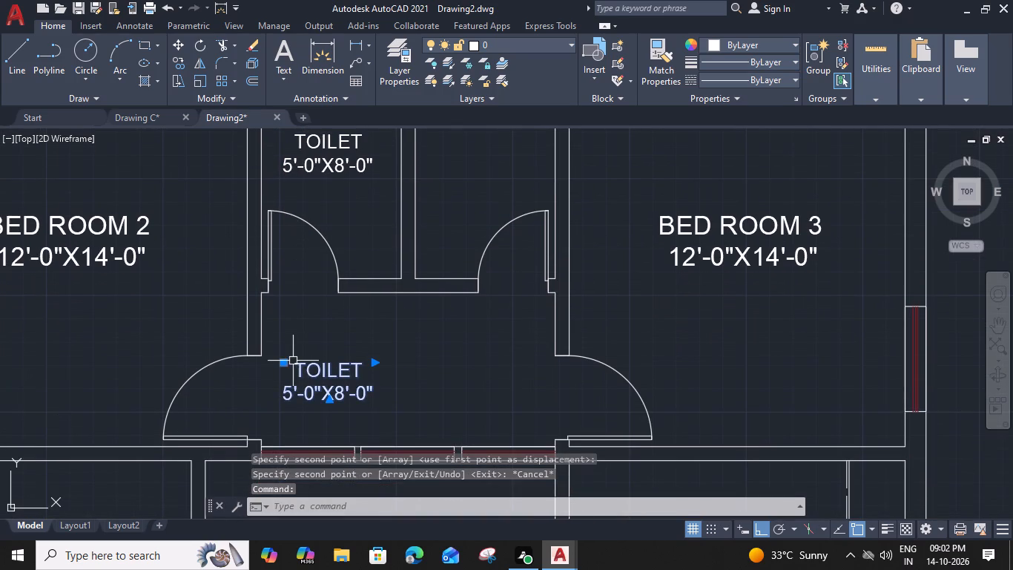
{"action": "type", "text": "M"}
{"action": "key", "text": "space"}
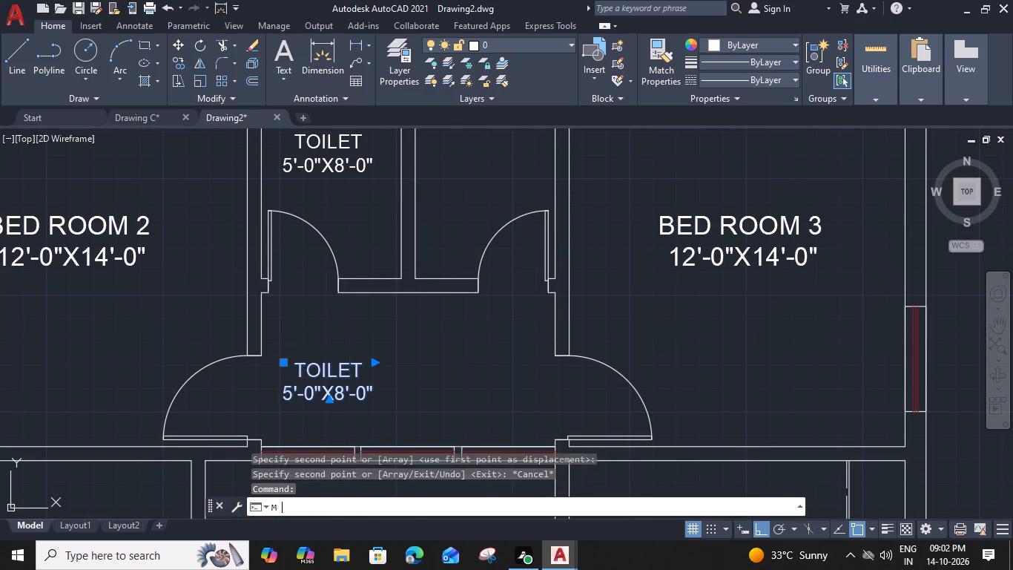
{"action": "left_click", "coordinate": [284, 396]}
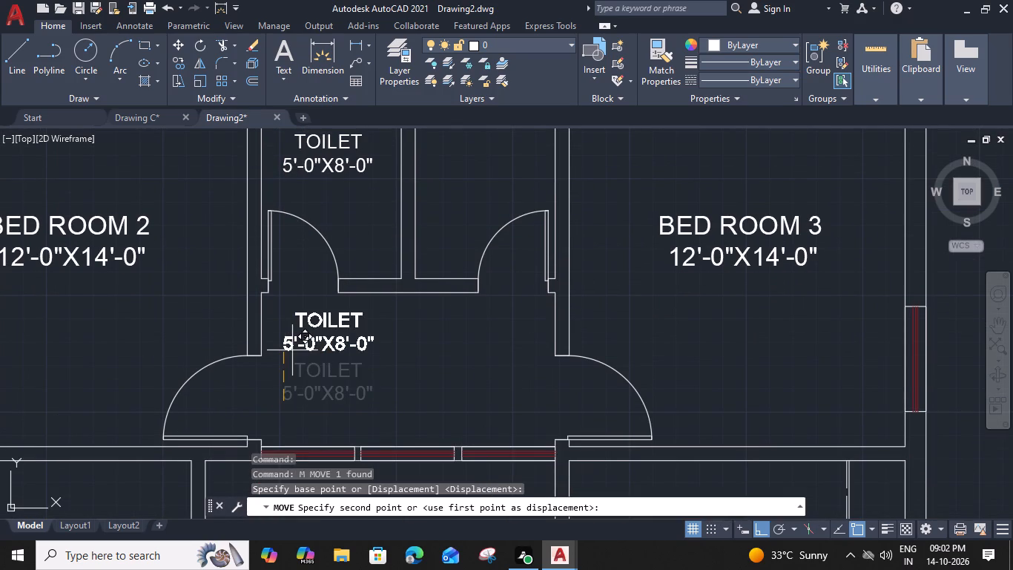
{"action": "left_click", "coordinate": [426, 200]}
{"action": "key", "text": "Escape"}
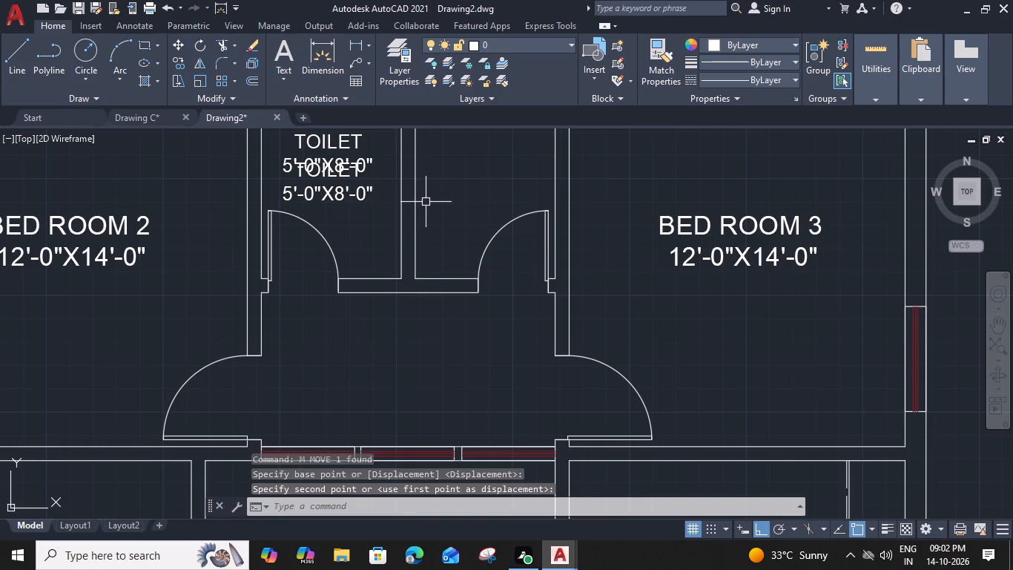
{"action": "left_click", "coordinate": [359, 194]}
{"action": "key", "text": "m"}
{"action": "key", "text": "space"}
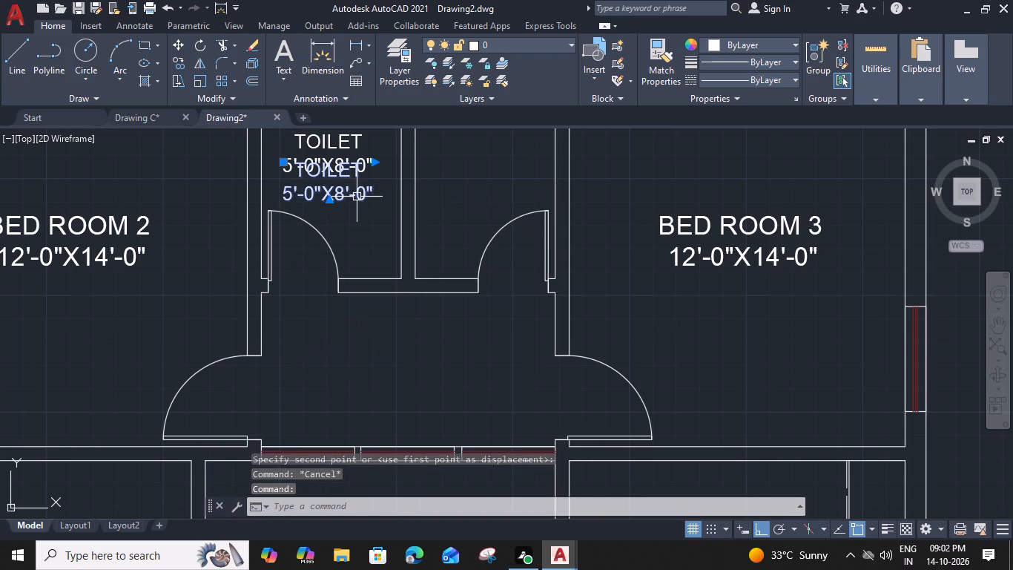
{"action": "left_click", "coordinate": [371, 205]}
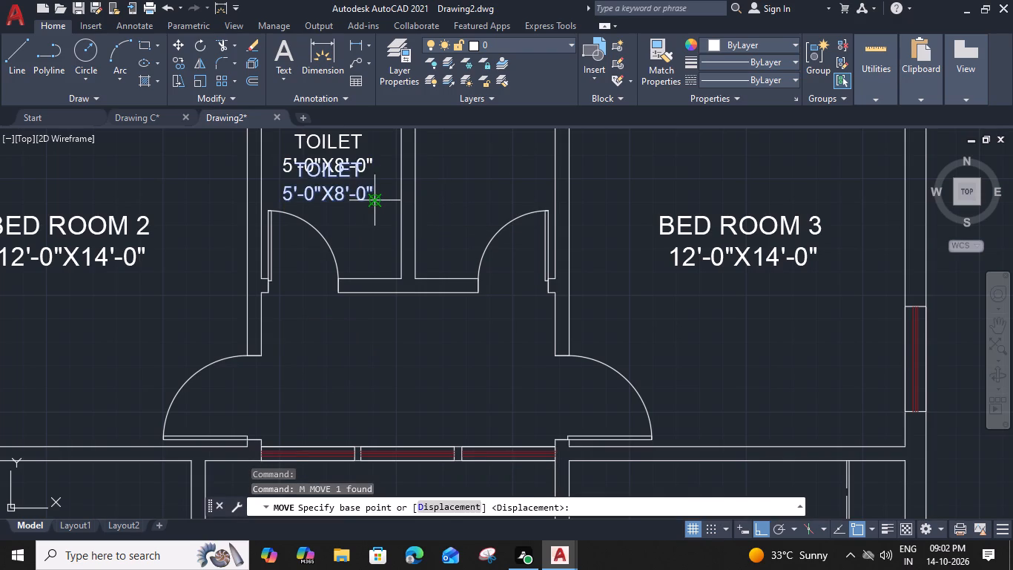
{"action": "left_click", "coordinate": [536, 202]}
{"action": "middle_click_drag", "start_coordinate": [456, 217], "coordinate": [425, 318]}
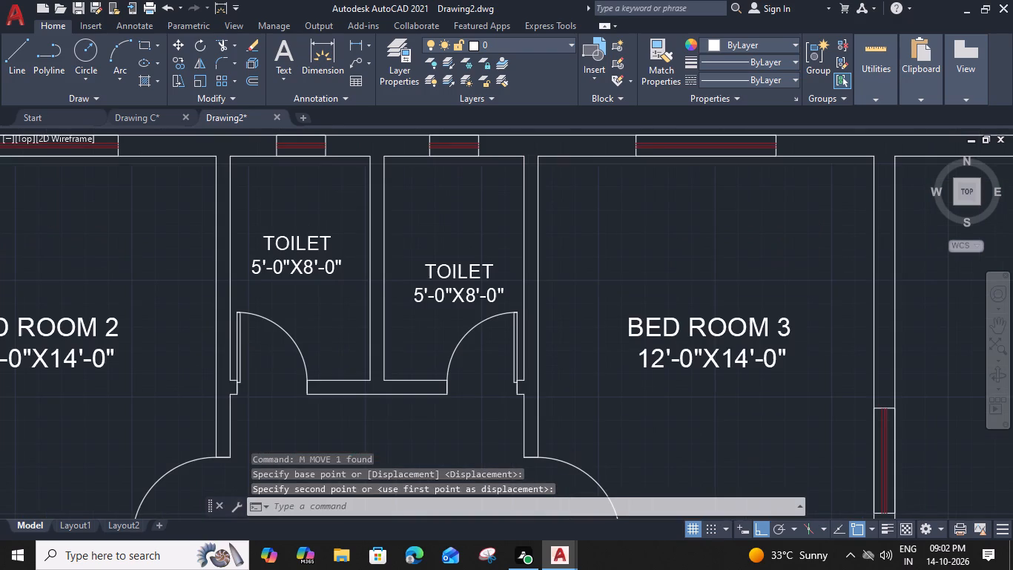
Move the TOILET label beside BED ROOM 2 slightly down, roughly level with the one beside BED ROOM 3.
{"action": "left_click", "coordinate": [293, 259]}
{"action": "type", "text": "M"}
{"action": "key", "text": "space"}
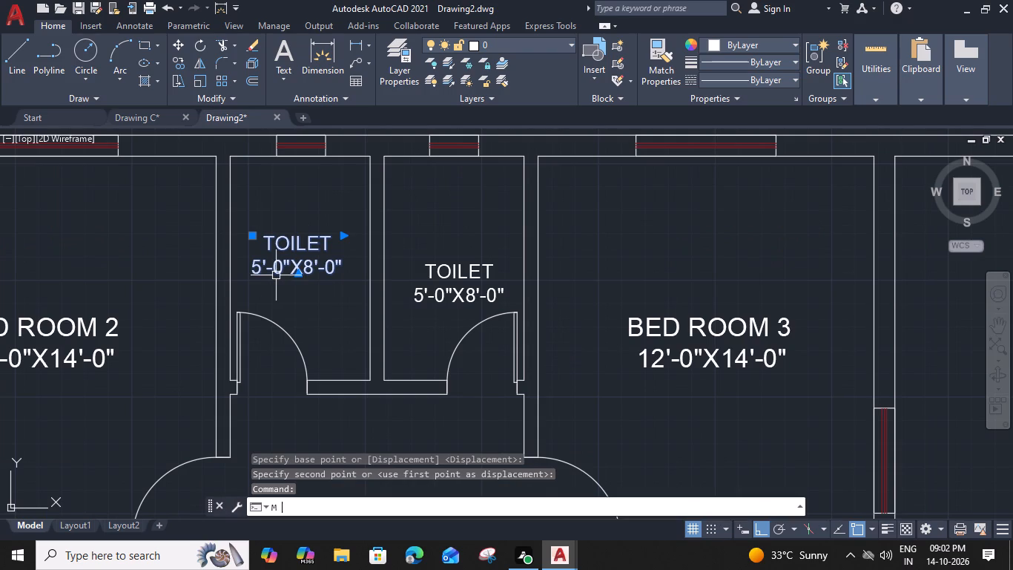
{"action": "left_click", "coordinate": [254, 272]}
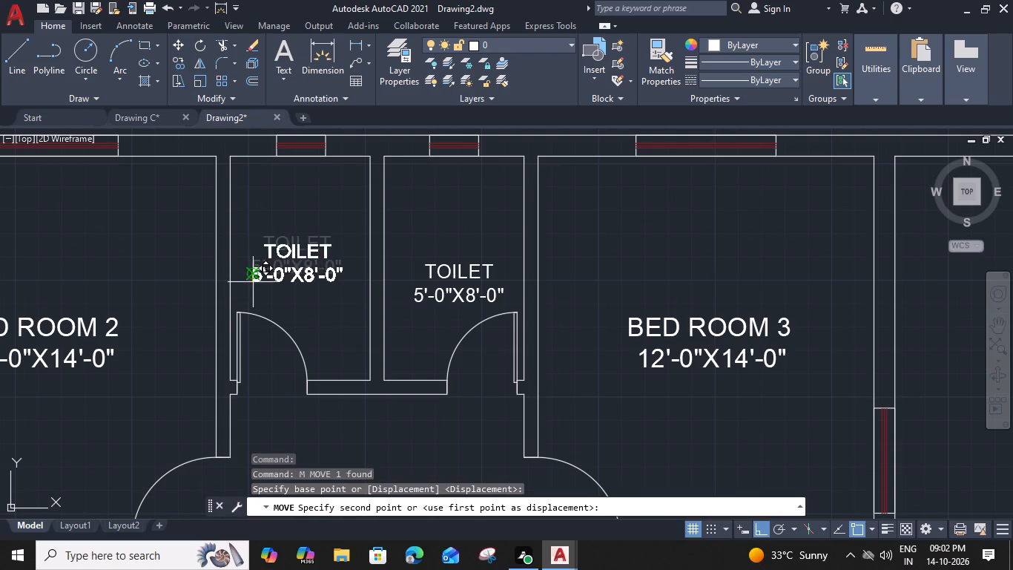
{"action": "left_click", "coordinate": [253, 300]}
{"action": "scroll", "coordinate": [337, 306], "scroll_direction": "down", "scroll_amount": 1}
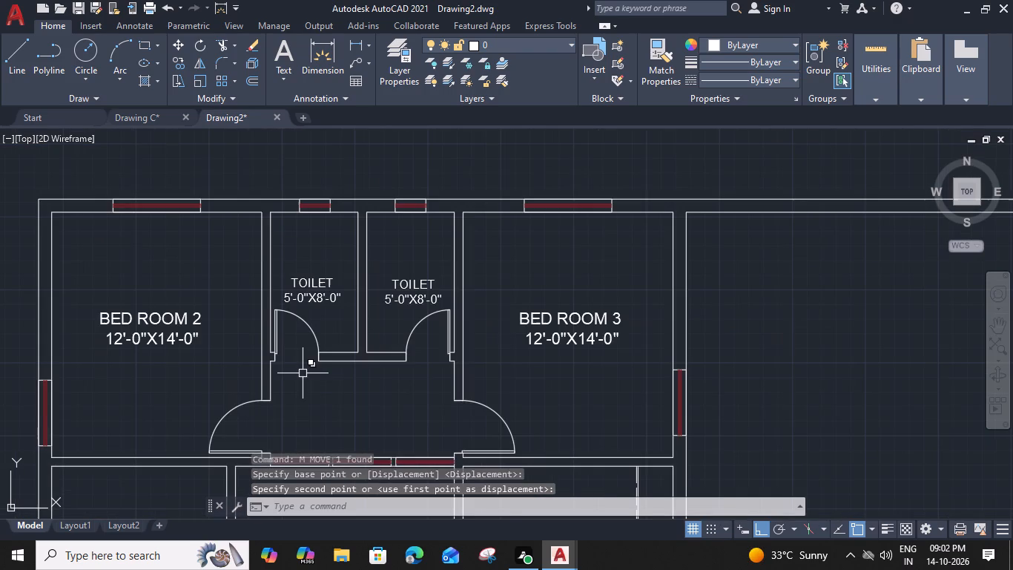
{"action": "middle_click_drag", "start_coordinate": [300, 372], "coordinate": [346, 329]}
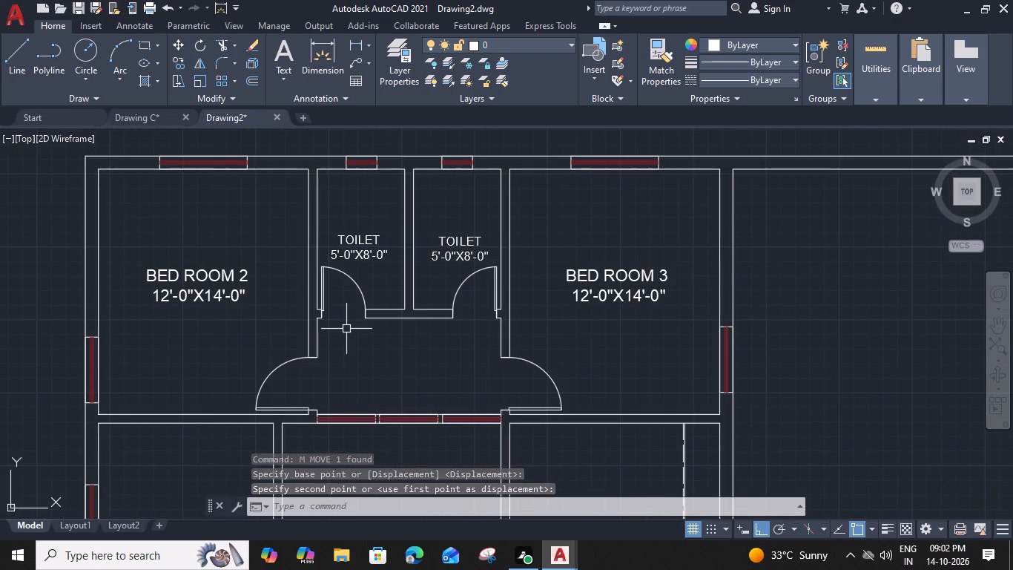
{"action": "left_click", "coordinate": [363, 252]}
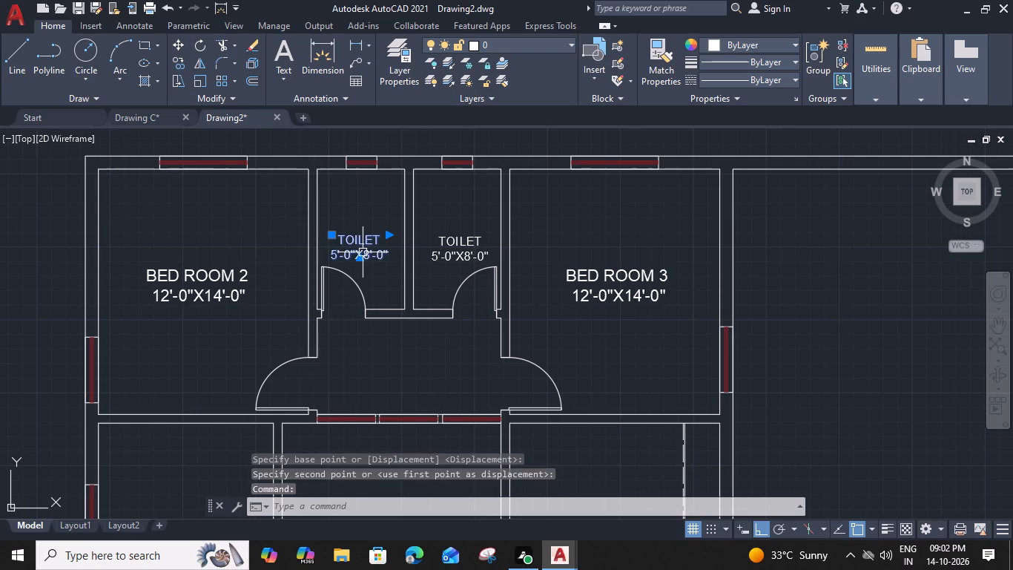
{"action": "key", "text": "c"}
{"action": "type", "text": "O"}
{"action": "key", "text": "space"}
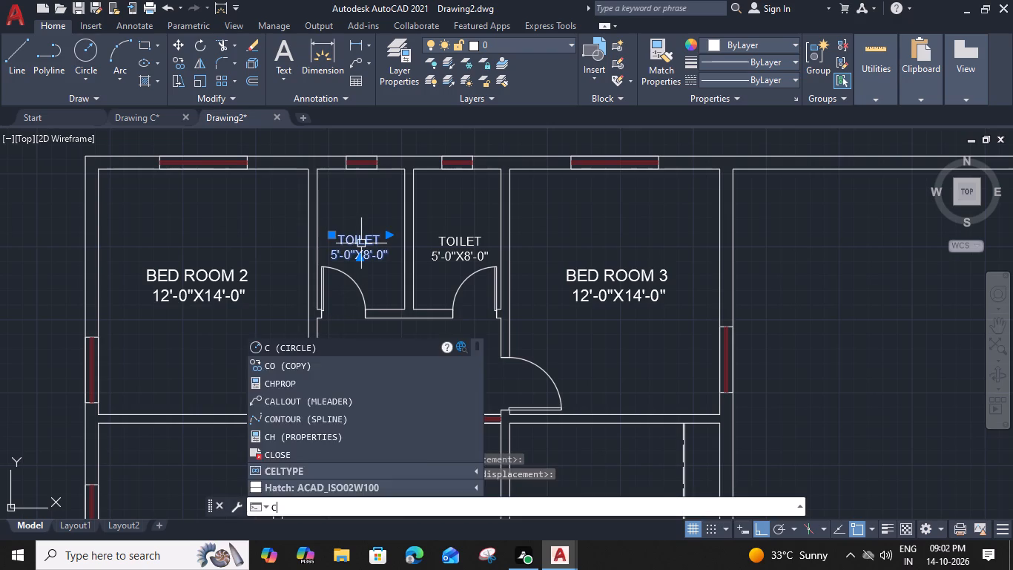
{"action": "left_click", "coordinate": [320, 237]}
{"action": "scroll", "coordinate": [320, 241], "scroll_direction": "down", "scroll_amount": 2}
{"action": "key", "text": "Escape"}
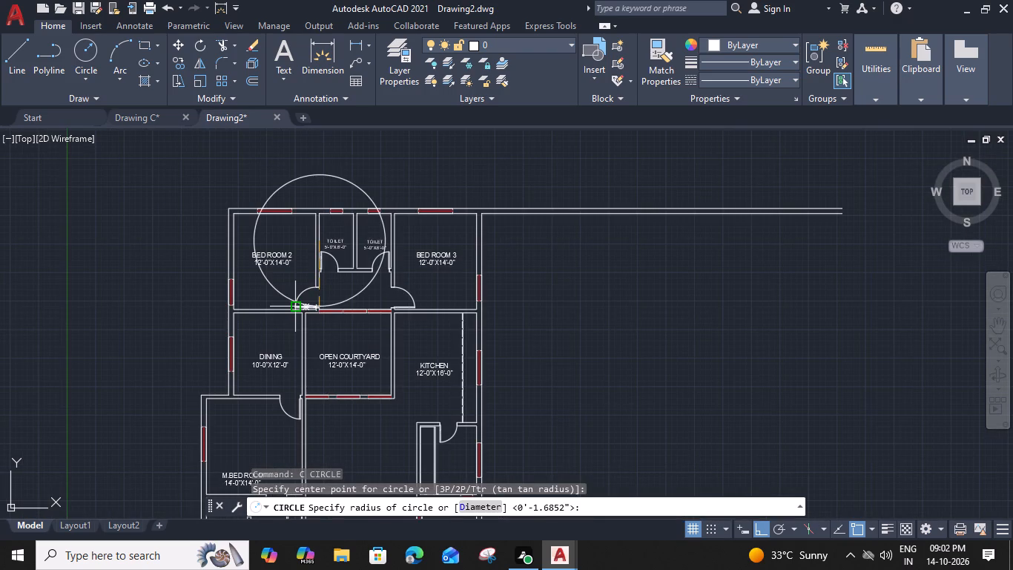
Copy the TOILET label beside BED ROOM 2 straight down to the area below M.BED ROOM, over the narrow closet.
{"action": "scroll", "coordinate": [316, 240], "scroll_direction": "up", "scroll_amount": 3}
{"action": "left_click", "coordinate": [339, 256]}
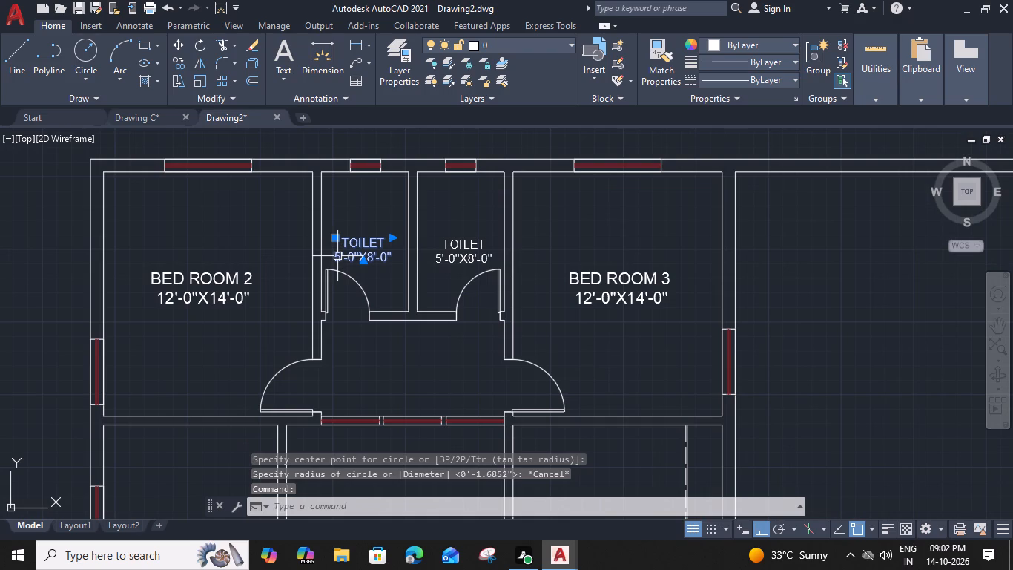
{"action": "type", "text": "CO"}
{"action": "key", "text": "space"}
{"action": "scroll", "coordinate": [338, 255], "scroll_direction": "up", "scroll_amount": 2}
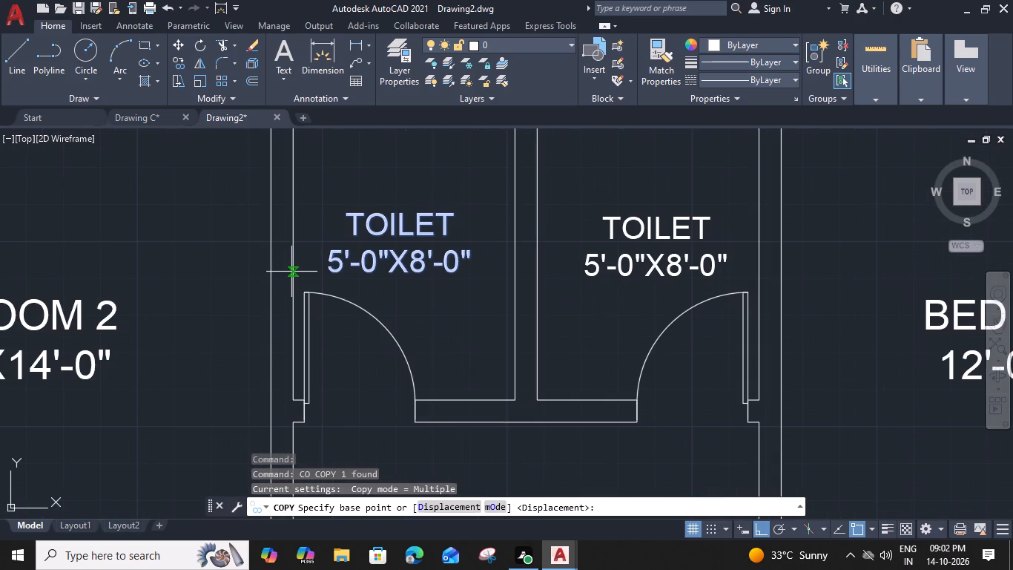
{"action": "left_click", "coordinate": [294, 276]}
{"action": "scroll", "coordinate": [294, 278], "scroll_direction": "down", "scroll_amount": 3}
{"action": "middle_click_drag", "start_coordinate": [235, 296], "coordinate": [497, 184]}
{"action": "middle_click_drag", "start_coordinate": [304, 339], "coordinate": [398, 255]}
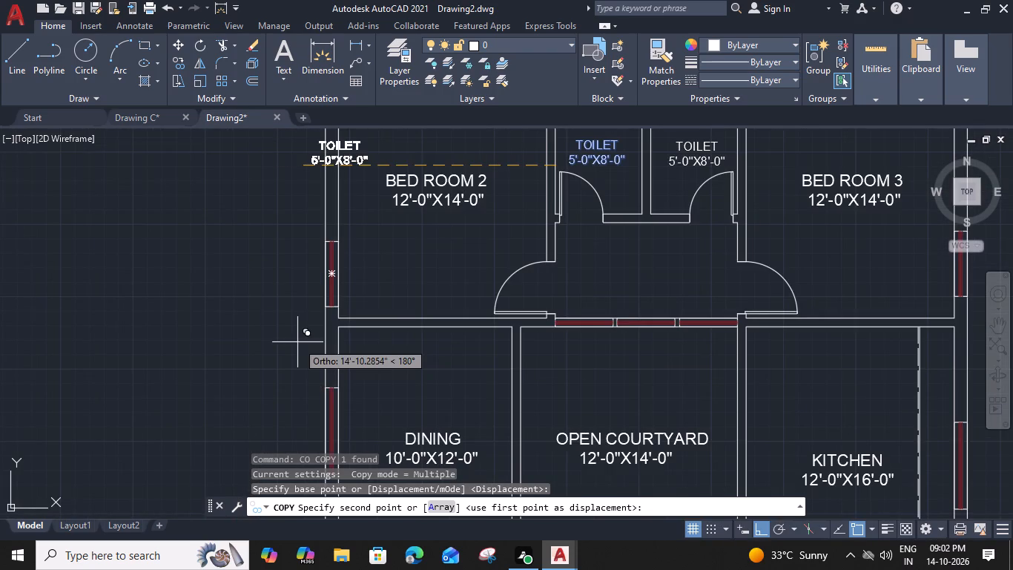
{"action": "middle_click_drag", "start_coordinate": [398, 255], "coordinate": [452, 209]}
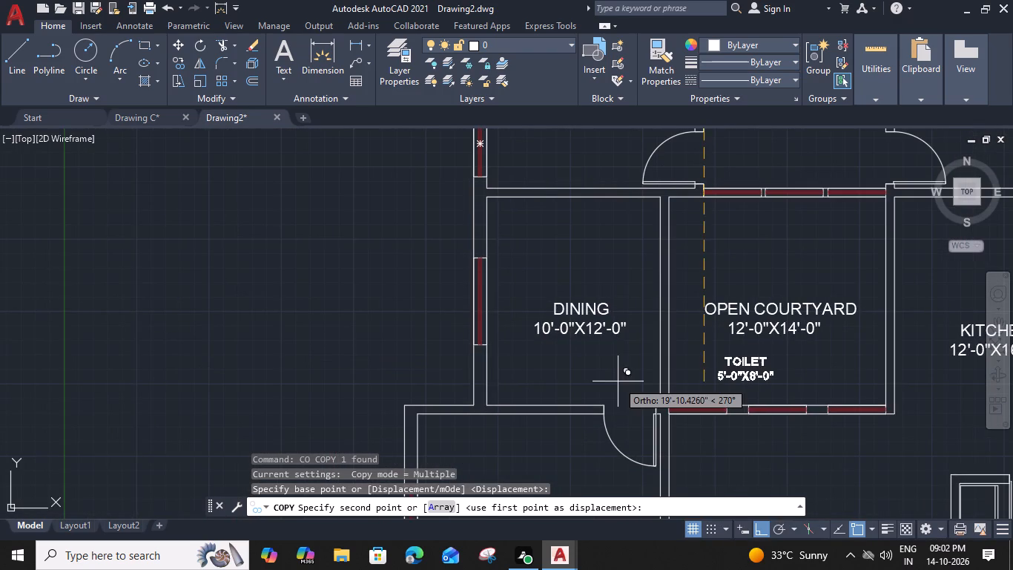
{"action": "scroll", "coordinate": [618, 381], "scroll_direction": "down", "scroll_amount": 3}
{"action": "middle_click_drag", "start_coordinate": [621, 370], "coordinate": [629, 172]}
{"action": "scroll", "coordinate": [566, 358], "scroll_direction": "up", "scroll_amount": 3}
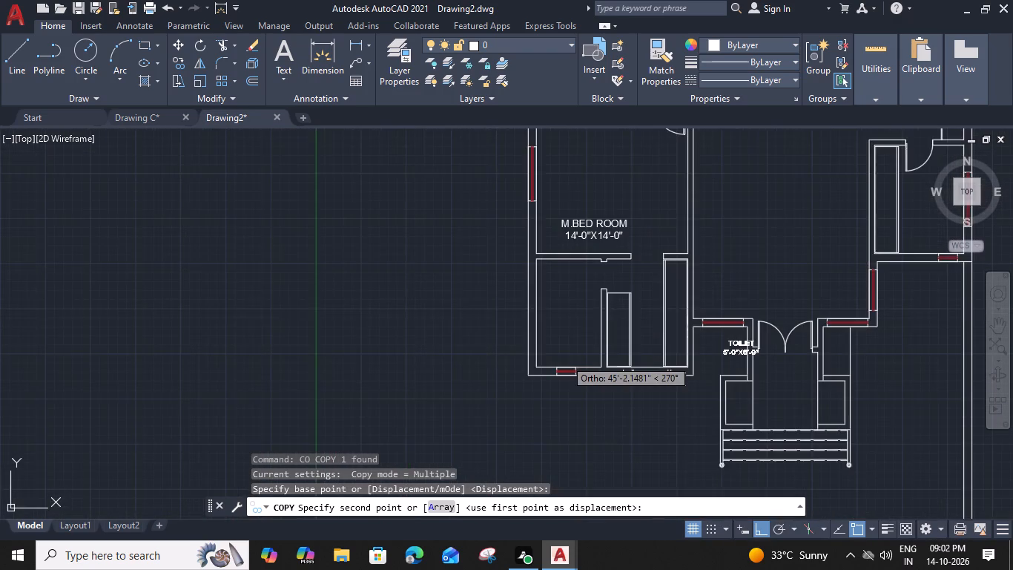
{"action": "left_click", "coordinate": [655, 292]}
{"action": "key", "text": "Escape"}
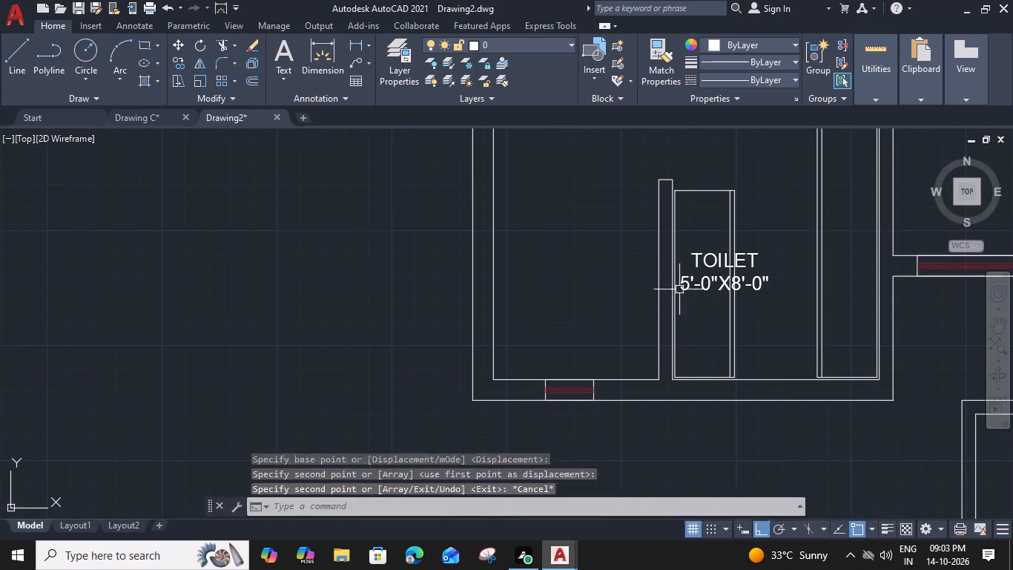
Move the TOILET label from over the narrow closet horizontally west into the adjoining M.BED ROOM toilet.
{"action": "left_click", "coordinate": [687, 287]}
{"action": "key", "text": "m"}
{"action": "key", "text": "space"}
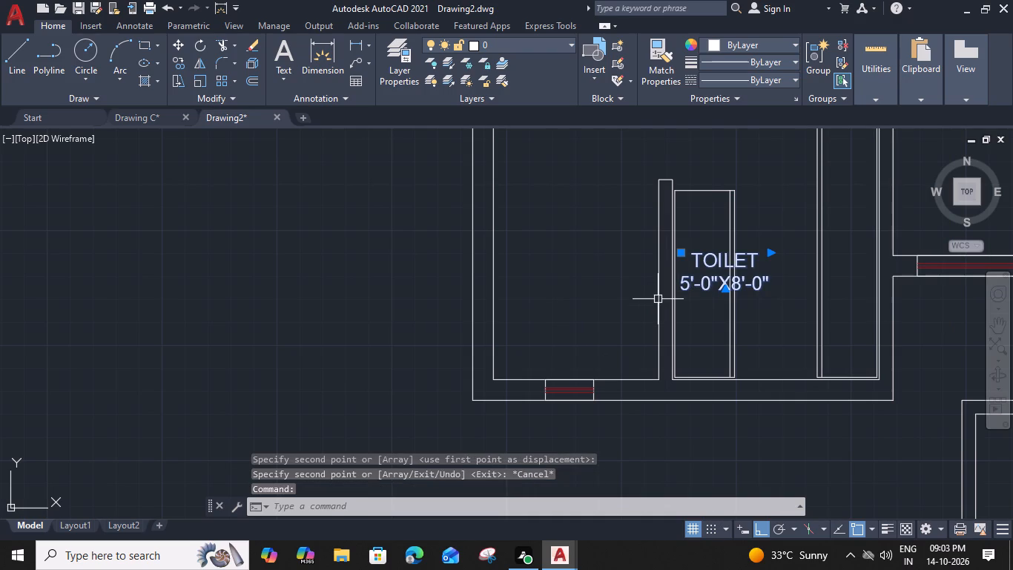
{"action": "left_click", "coordinate": [684, 289]}
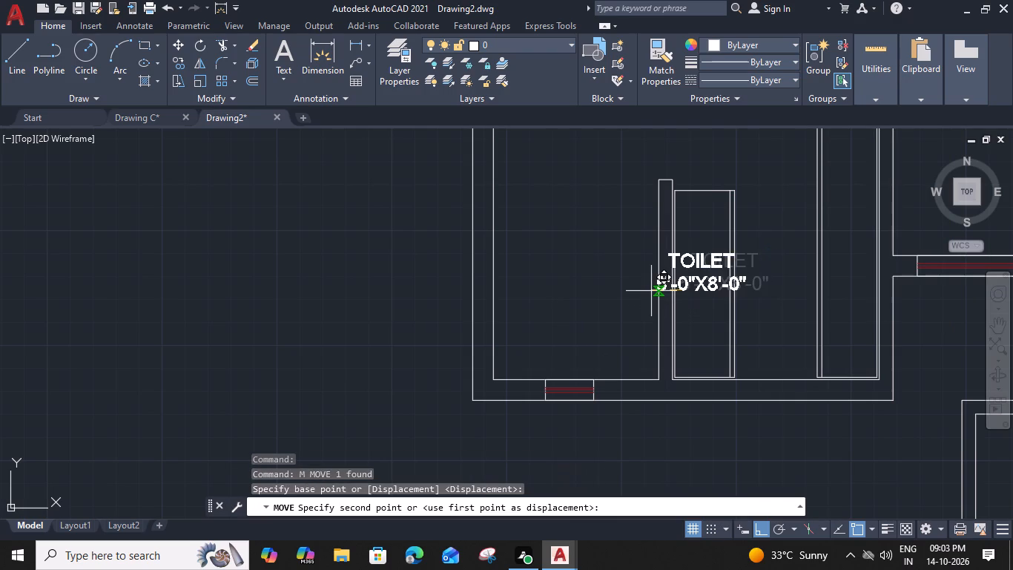
{"action": "left_click", "coordinate": [544, 295]}
{"action": "key", "text": "Escape"}
Edit the M.BED ROOM toilet label so its dimension line reads 6'-0"X10'-0".
{"action": "double_click", "coordinate": [570, 285]}
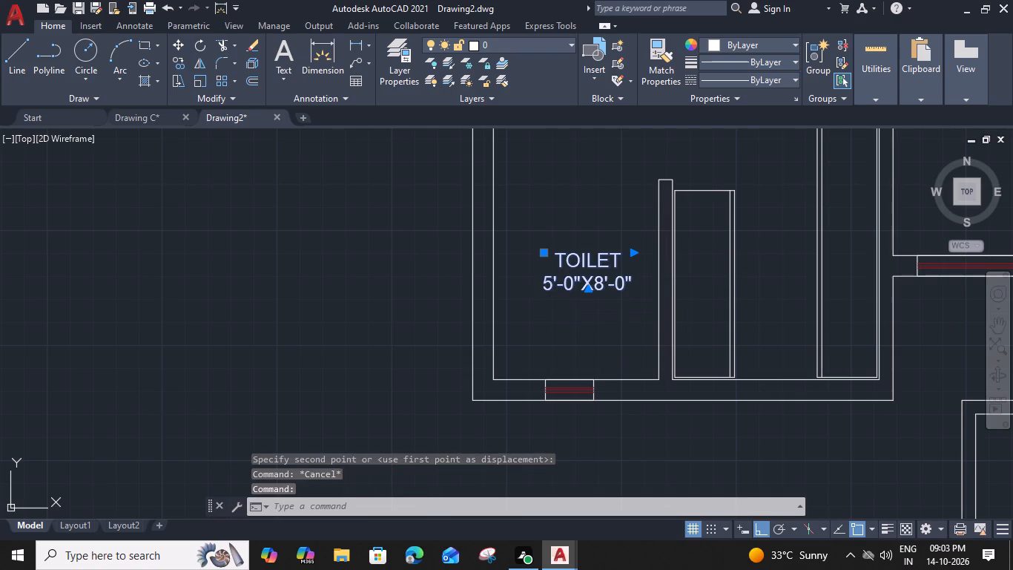
{"action": "scroll", "coordinate": [582, 285], "scroll_direction": "up", "scroll_amount": 3}
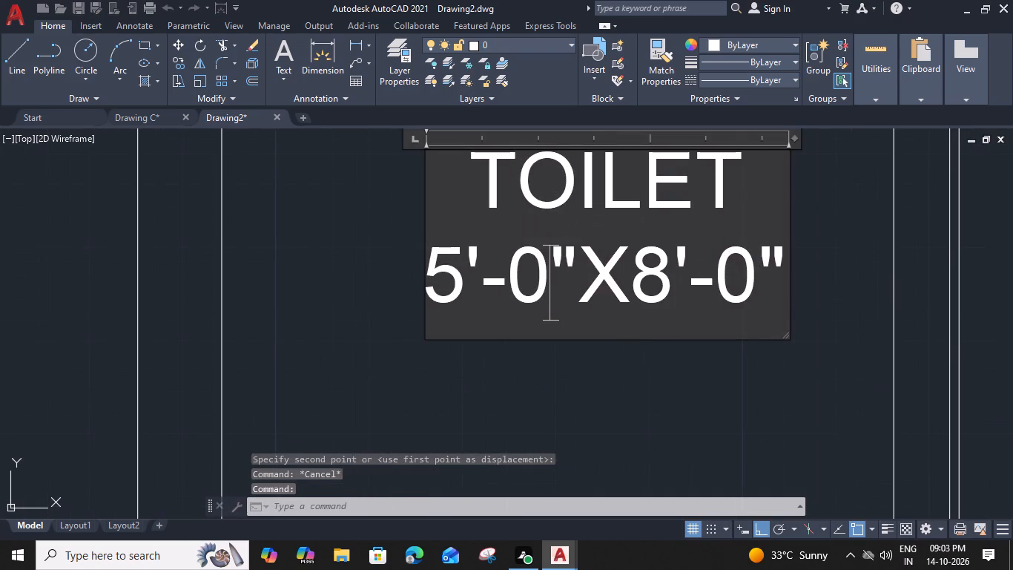
{"action": "left_click_drag", "start_coordinate": [456, 288], "coordinate": [434, 295]}
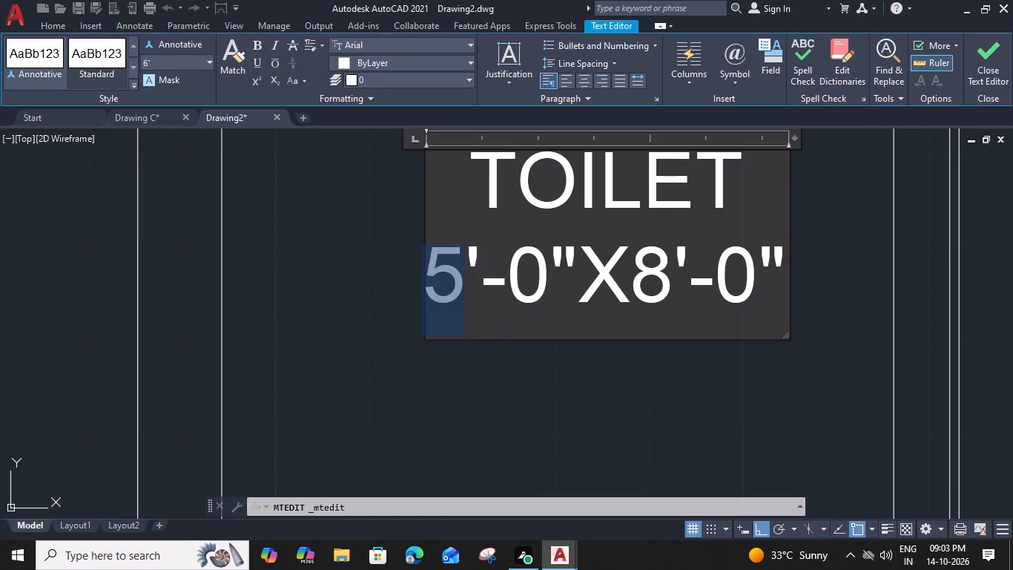
{"action": "left_click_drag", "start_coordinate": [434, 295], "coordinate": [433, 295]}
{"action": "key", "text": "6"}
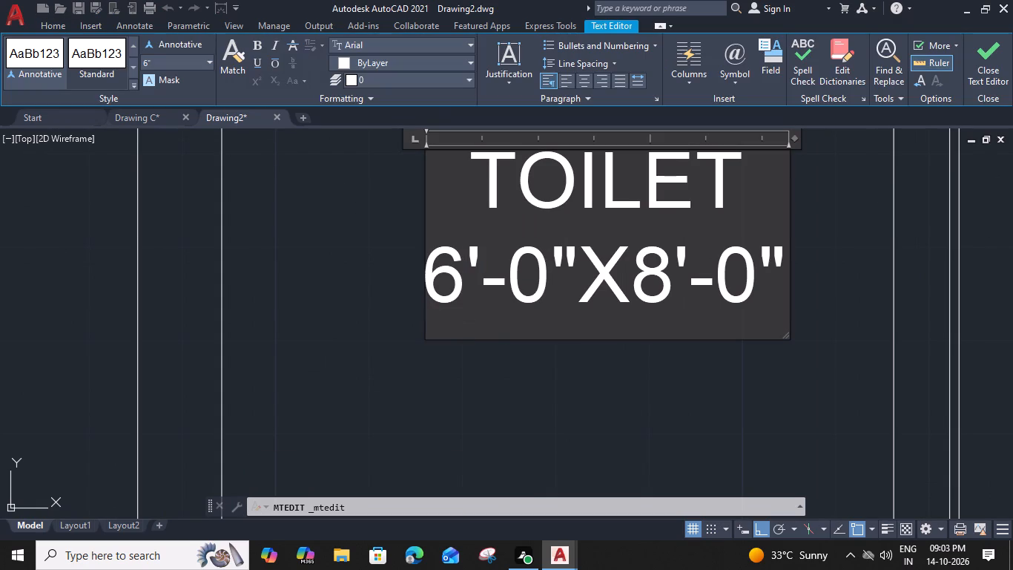
{"action": "left_click_drag", "start_coordinate": [661, 286], "coordinate": [650, 286]}
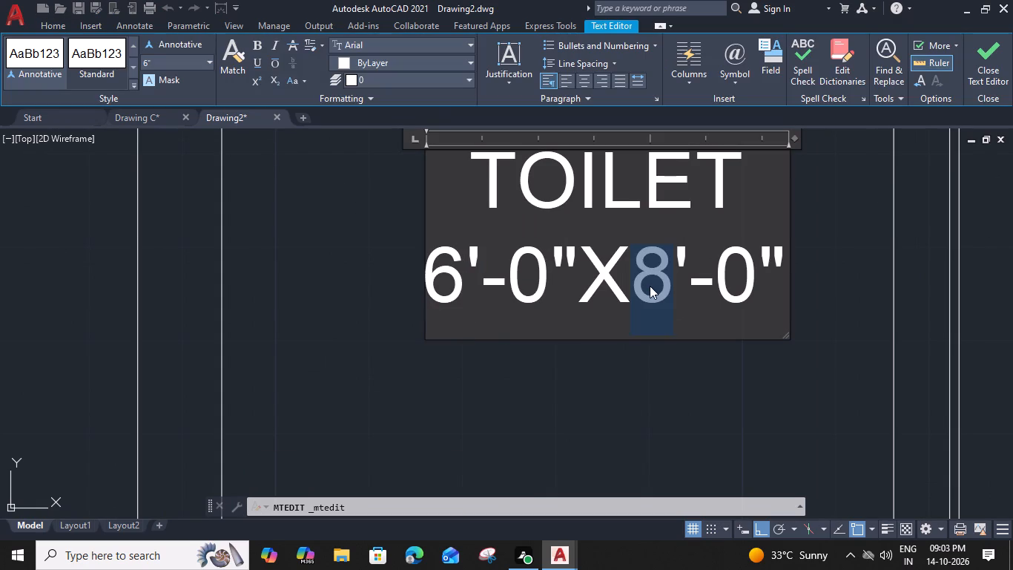
{"action": "type", "text": "10"}
Widen the TOILET label's text frame to fit the whole 6'-0"X10'-0" line and finish the text edit.
{"action": "scroll", "coordinate": [691, 310], "scroll_direction": "down", "scroll_amount": 2}
{"action": "middle_click_drag", "start_coordinate": [679, 306], "coordinate": [684, 307]}
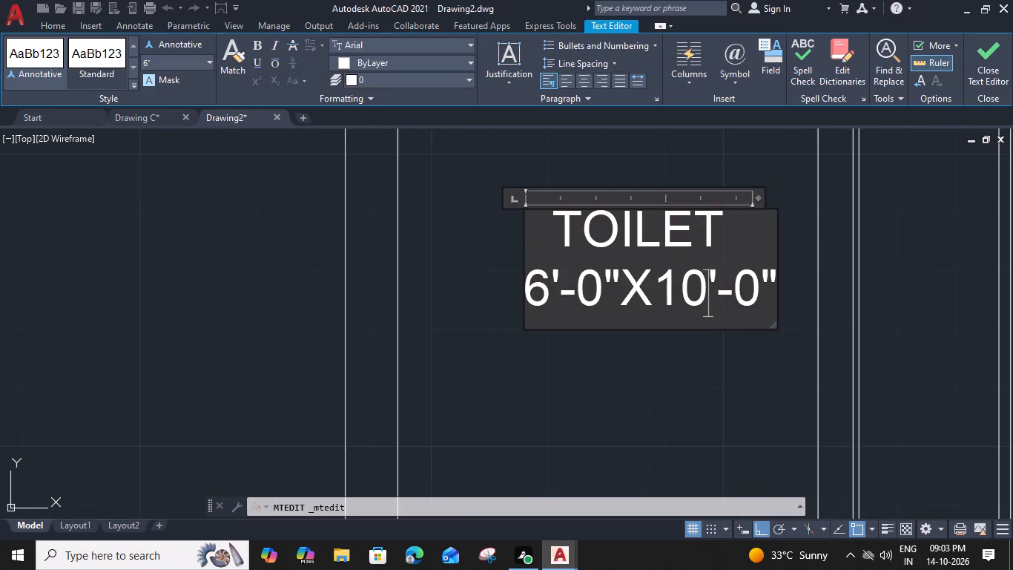
{"action": "middle_click_drag", "start_coordinate": [684, 307], "coordinate": [512, 334]}
{"action": "scroll", "coordinate": [587, 262], "scroll_direction": "up", "scroll_amount": 2}
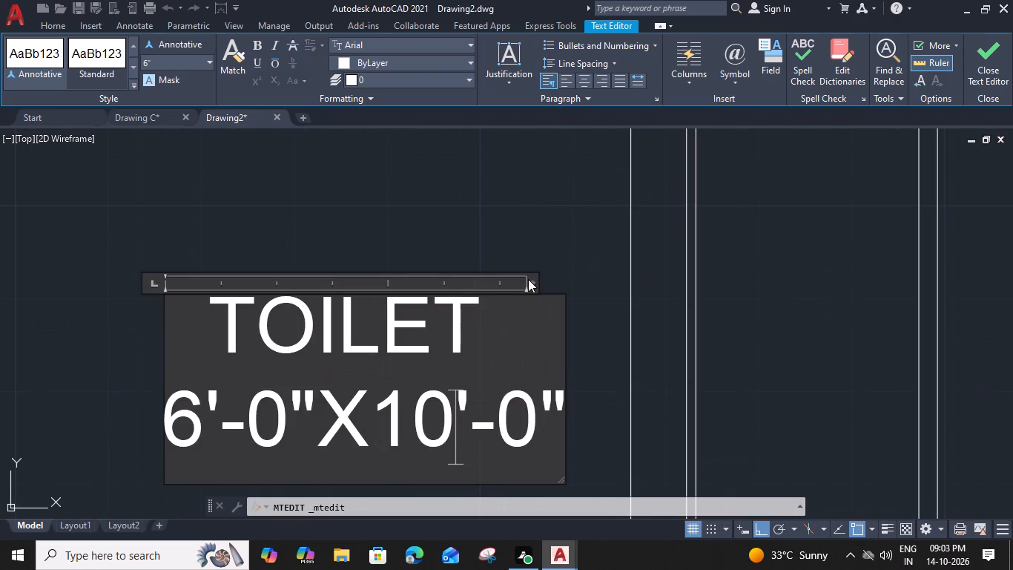
{"action": "left_click_drag", "start_coordinate": [535, 283], "coordinate": [581, 281]}
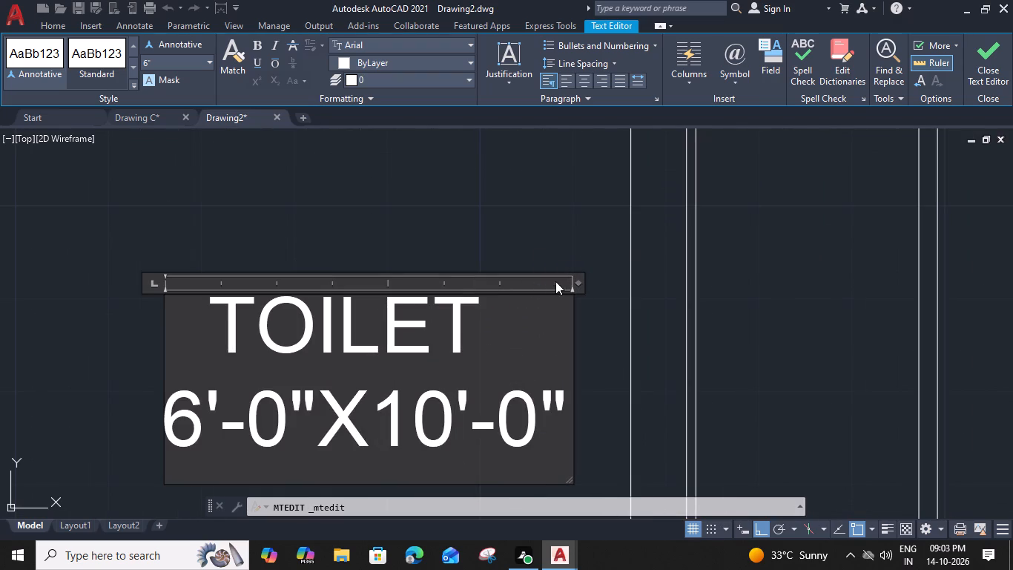
{"action": "left_click", "coordinate": [570, 352]}
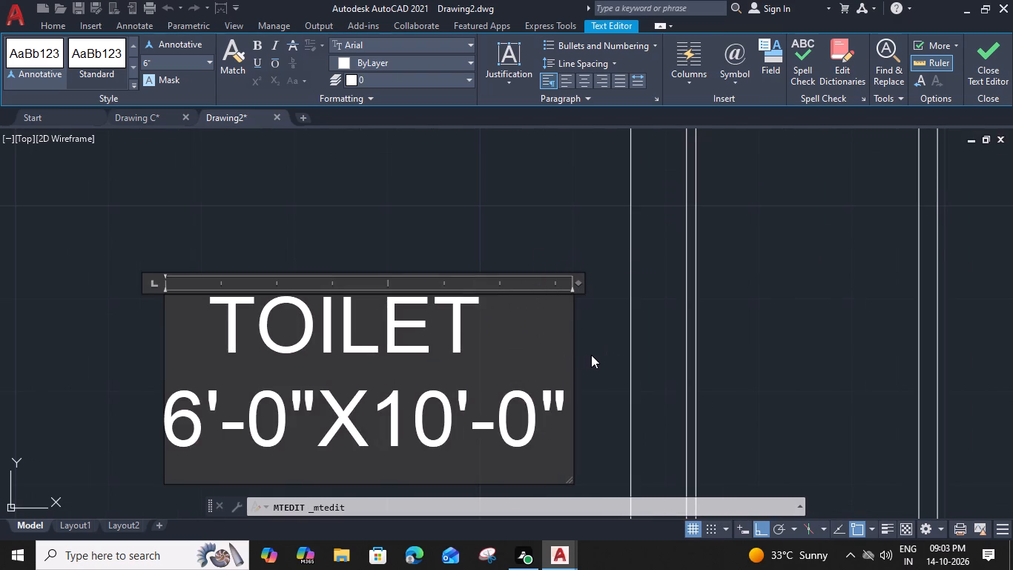
{"action": "left_click", "coordinate": [591, 355]}
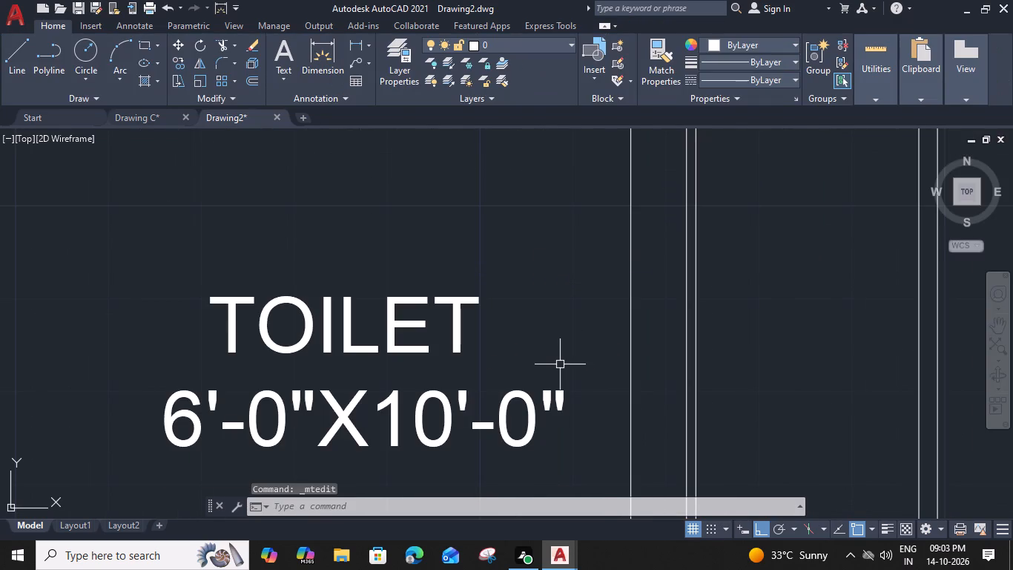
Copy the 6'-0"X10'-0" TOILET label horizontally east into the dressing area between the two closets.
{"action": "scroll", "coordinate": [560, 364], "scroll_direction": "down", "scroll_amount": 2}
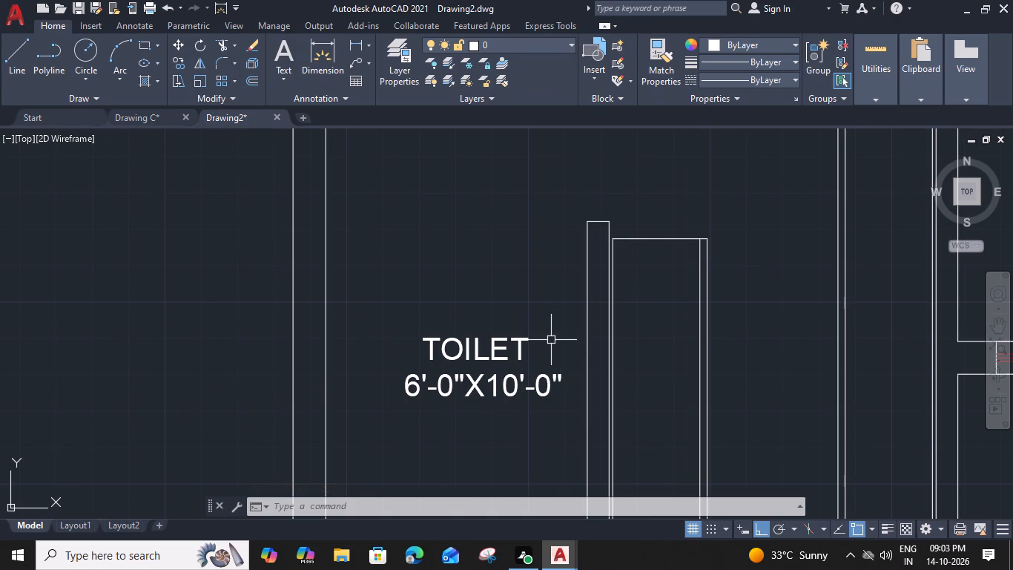
{"action": "left_click", "coordinate": [498, 358]}
{"action": "type", "text": "CO"}
{"action": "key", "text": "space"}
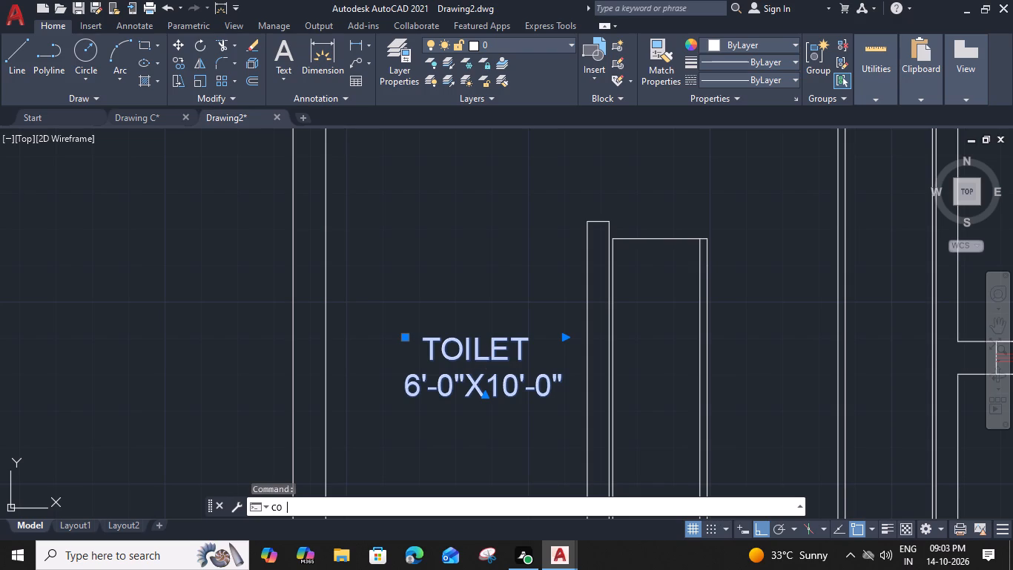
{"action": "left_click", "coordinate": [409, 393]}
{"action": "scroll", "coordinate": [412, 395], "scroll_direction": "down", "scroll_amount": 2}
{"action": "scroll", "coordinate": [538, 387], "scroll_direction": "up", "scroll_amount": 2}
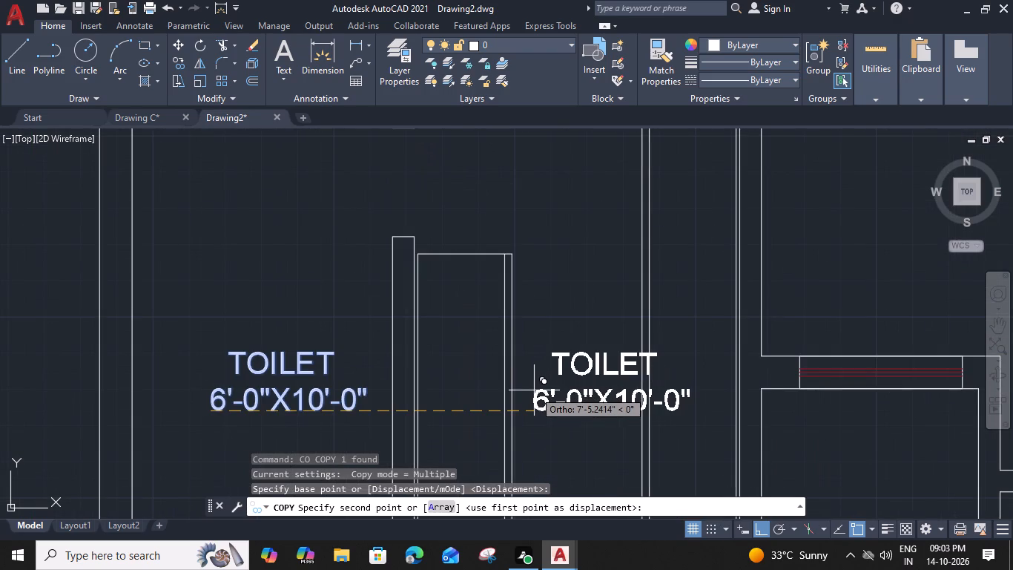
{"action": "left_click", "coordinate": [534, 390]}
{"action": "key", "text": "Escape"}
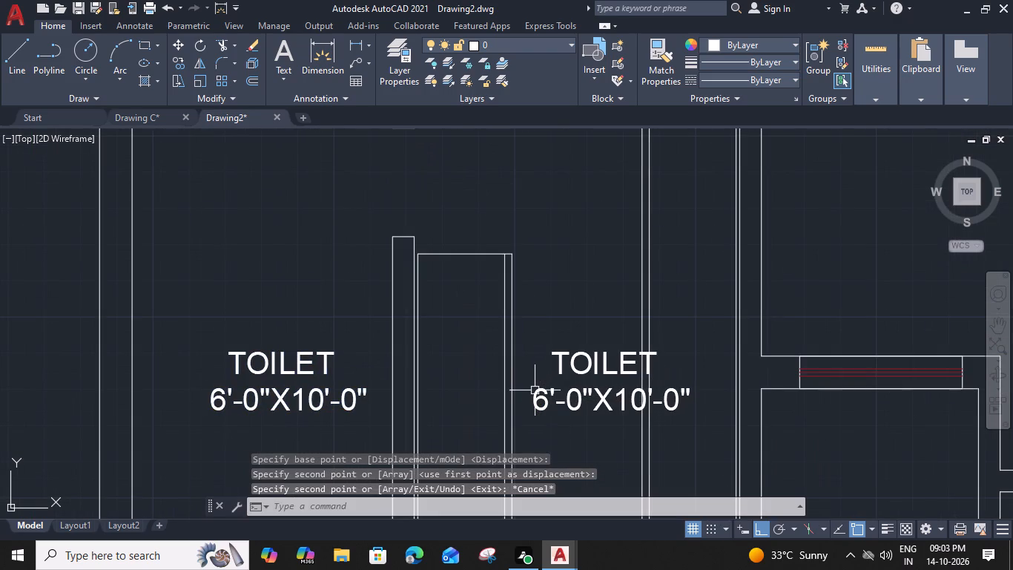
Change the room name in the copied label between the closets from TOILET to DRESS.
{"action": "double_click", "coordinate": [550, 397]}
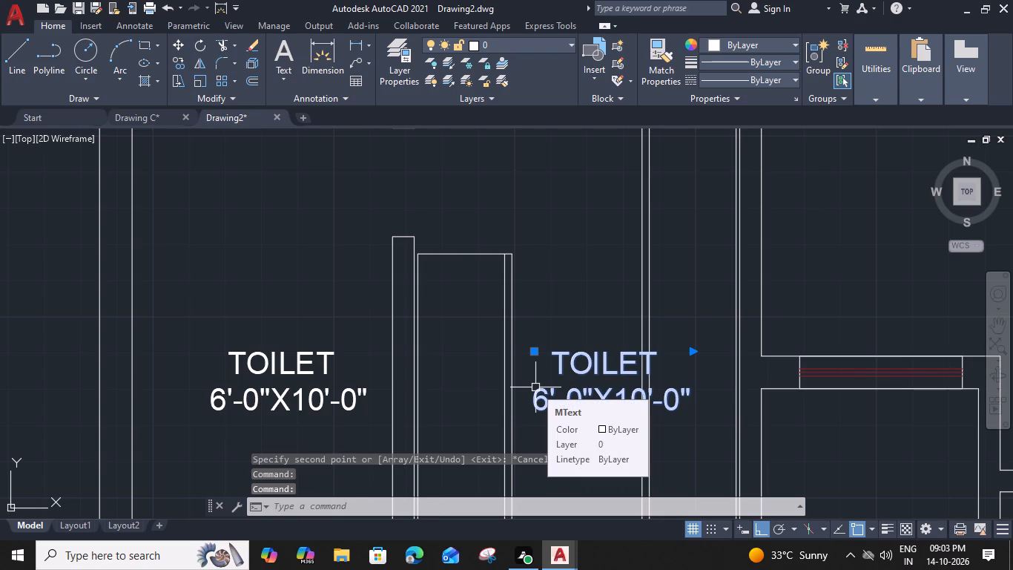
{"action": "double_click", "coordinate": [586, 392]}
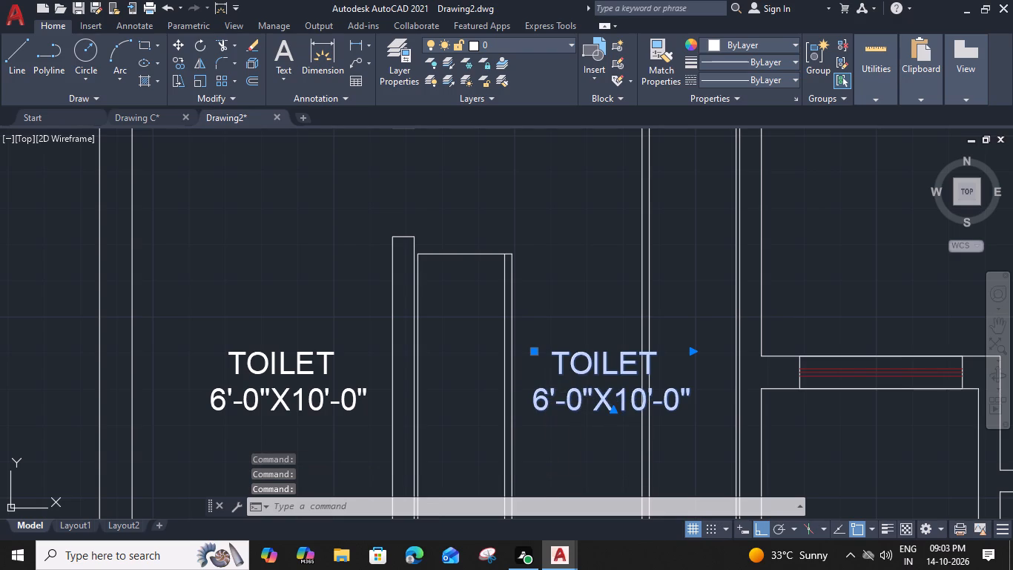
{"action": "left_click_drag", "start_coordinate": [658, 361], "coordinate": [655, 362]}
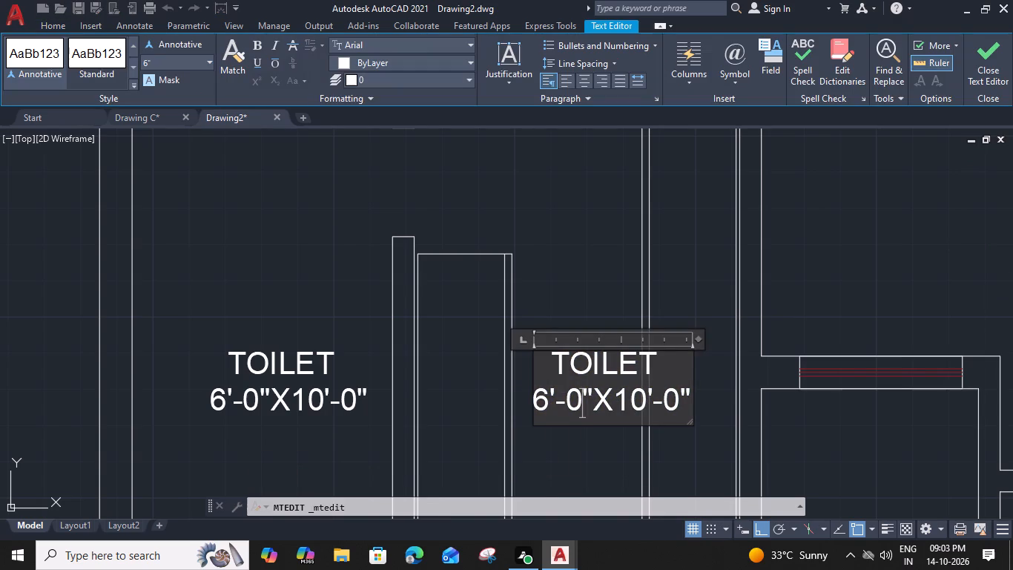
{"action": "left_click_drag", "start_coordinate": [655, 362], "coordinate": [532, 370]}
{"action": "type", "text": "DRESS"}
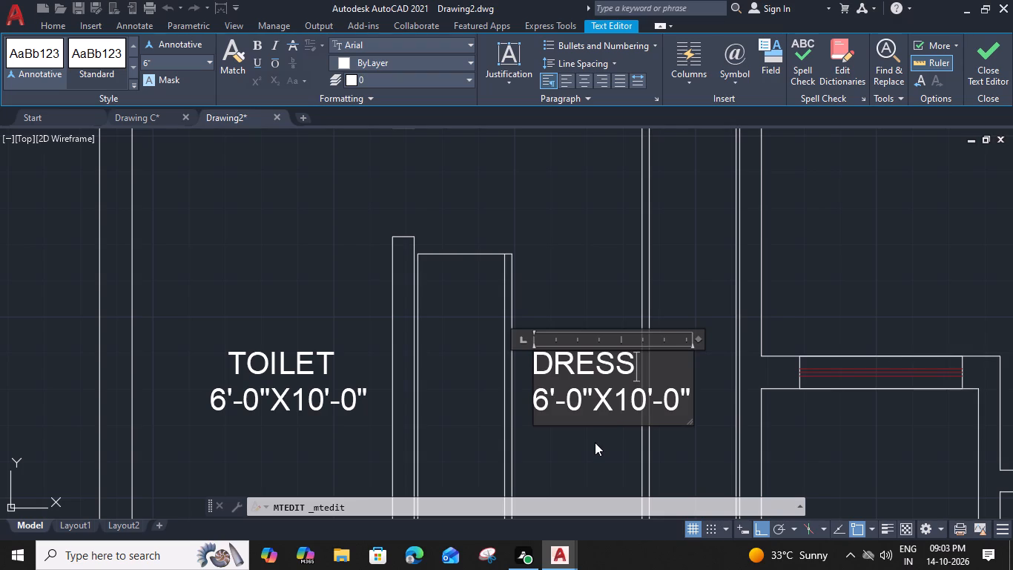
{"action": "middle_click_drag", "start_coordinate": [567, 430], "coordinate": [447, 387]}
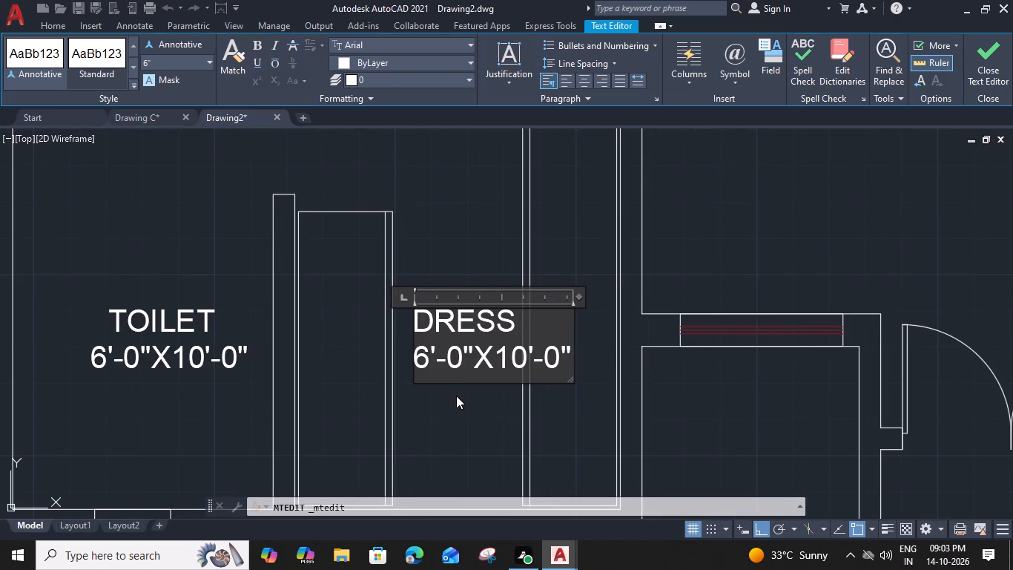
{"action": "left_click", "coordinate": [456, 396]}
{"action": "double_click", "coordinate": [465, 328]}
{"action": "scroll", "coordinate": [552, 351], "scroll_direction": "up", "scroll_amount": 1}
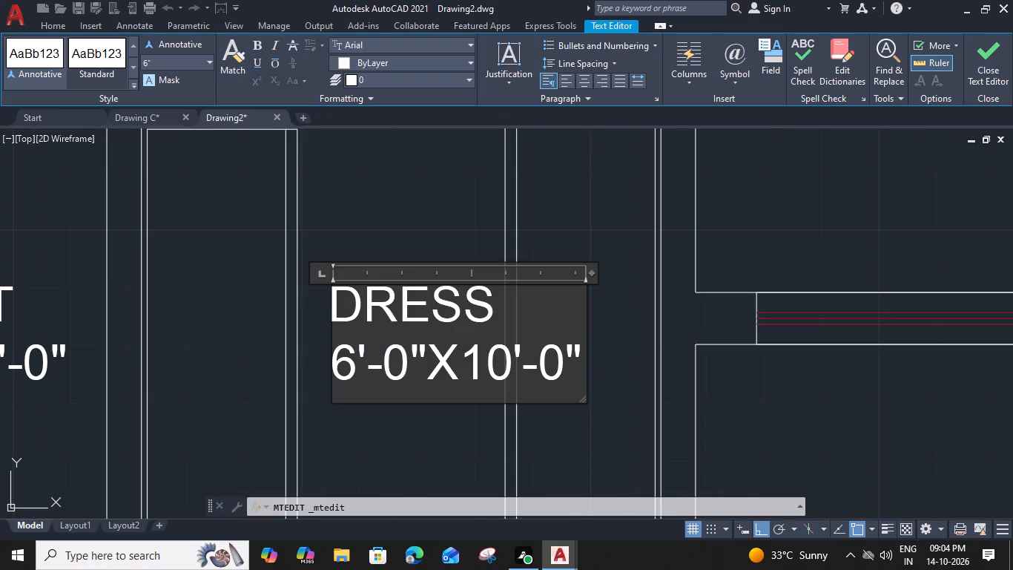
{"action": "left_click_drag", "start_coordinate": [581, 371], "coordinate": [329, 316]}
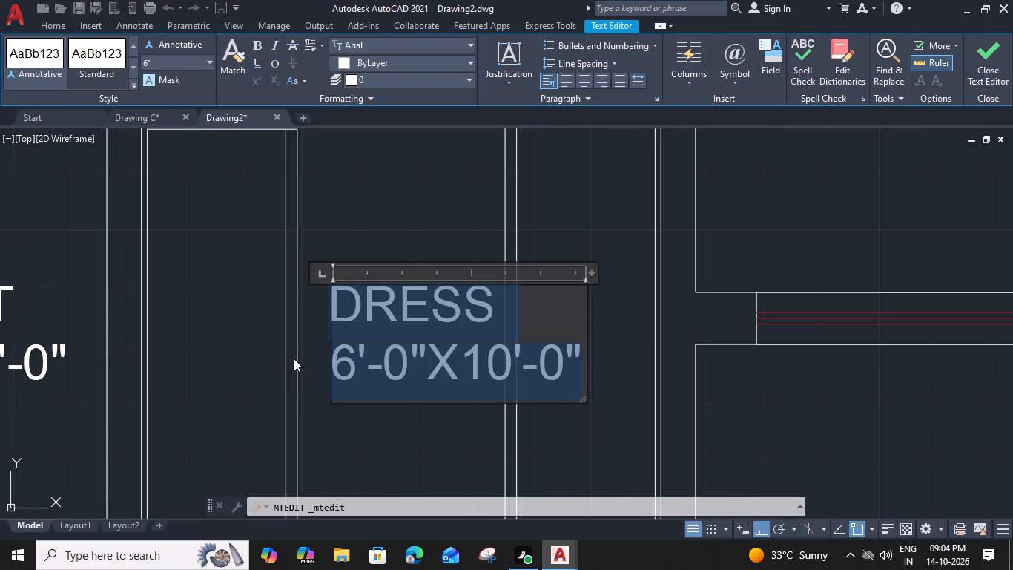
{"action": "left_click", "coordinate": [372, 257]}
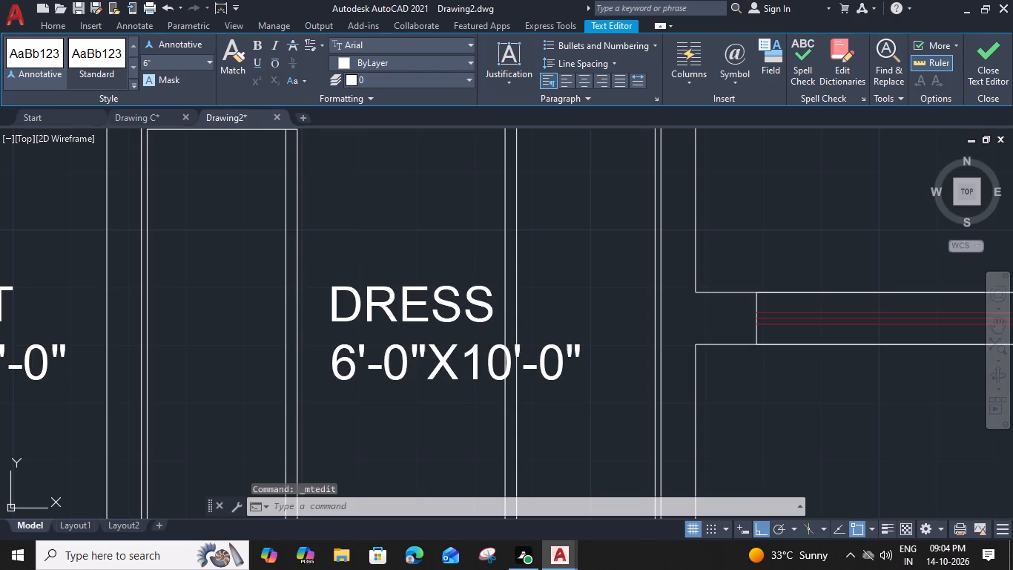
Indent the word DRESS with three leading spaces to centre it above its dimension line.
{"action": "double_click", "coordinate": [344, 318]}
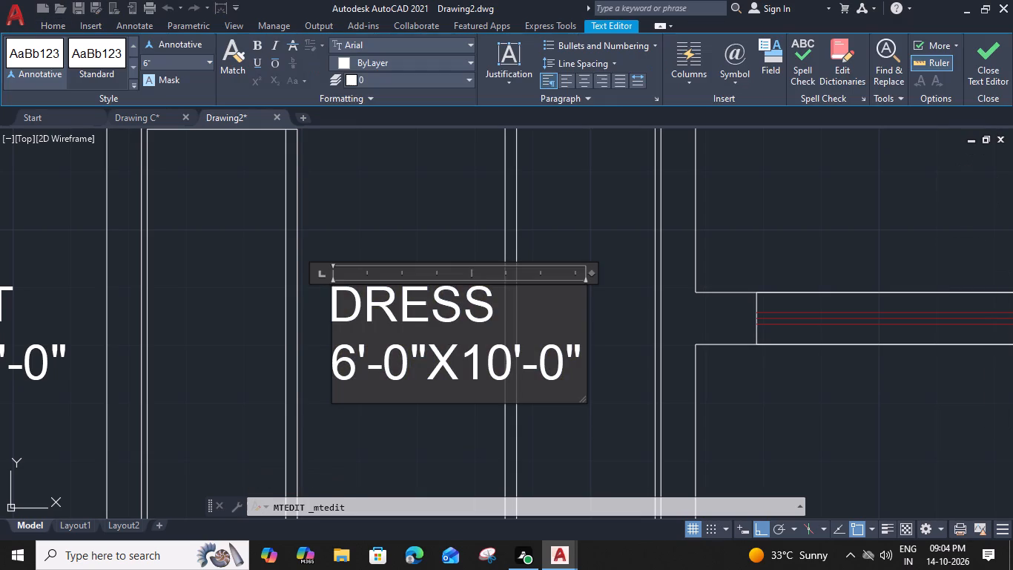
{"action": "middle_click_drag", "start_coordinate": [349, 348], "coordinate": [346, 308]}
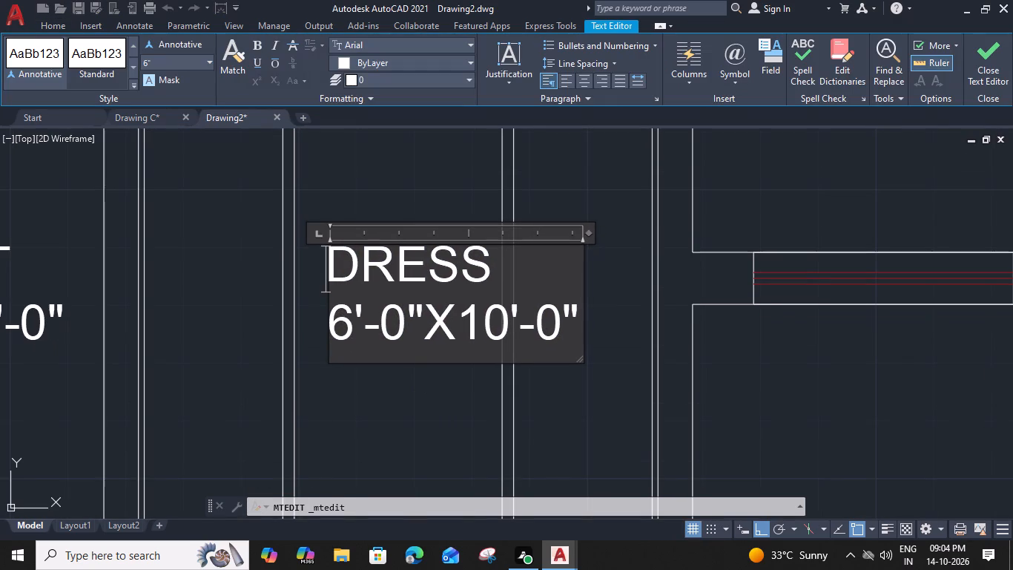
{"action": "left_click", "coordinate": [331, 275]}
{"action": "key", "text": "space"}
{"action": "key", "text": "space"}
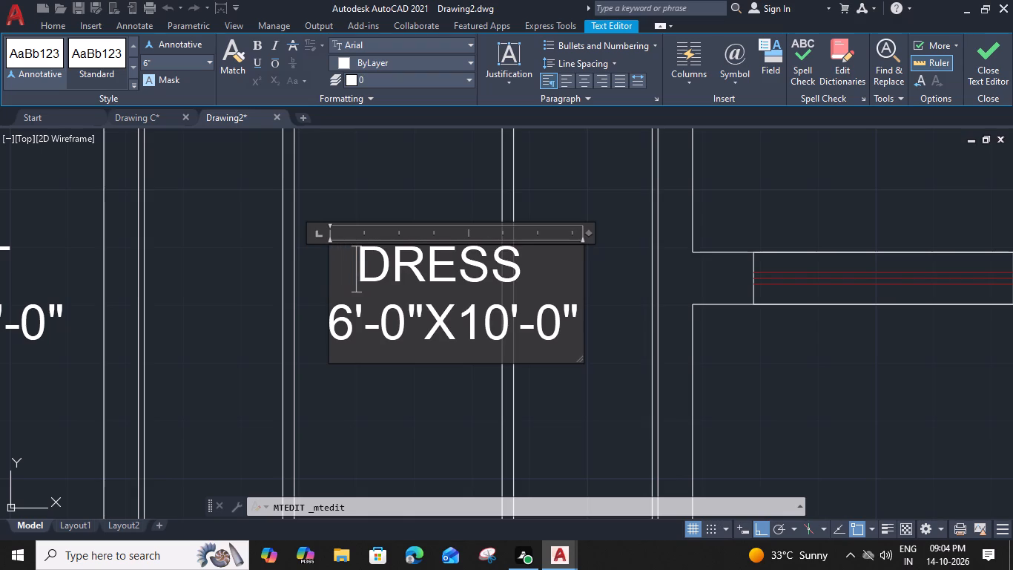
{"action": "key", "text": "space"}
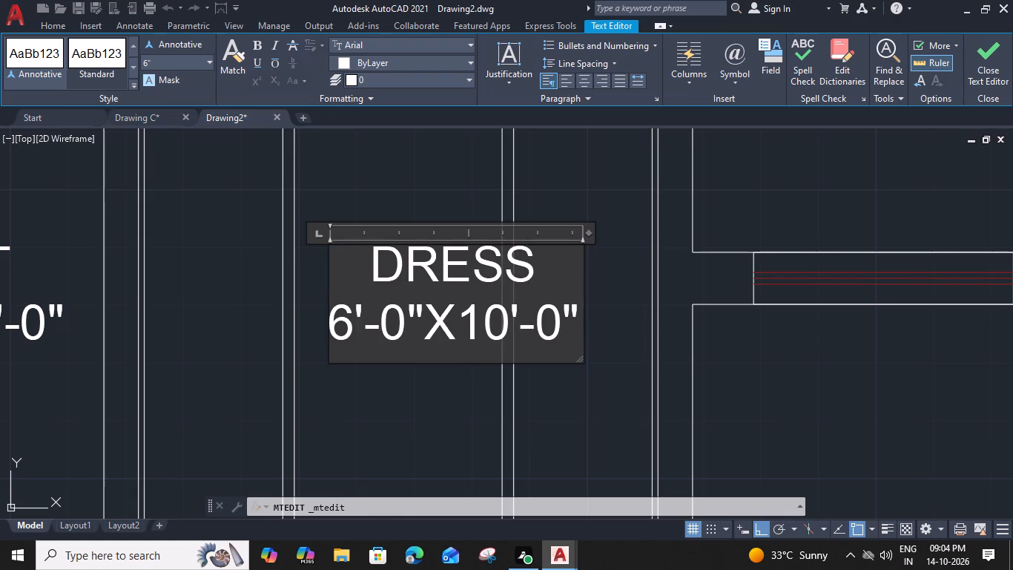
{"action": "left_click", "coordinate": [412, 379]}
Move the DRESS label slightly west to centre it between the two closets.
{"action": "scroll", "coordinate": [409, 371], "scroll_direction": "down", "scroll_amount": 2}
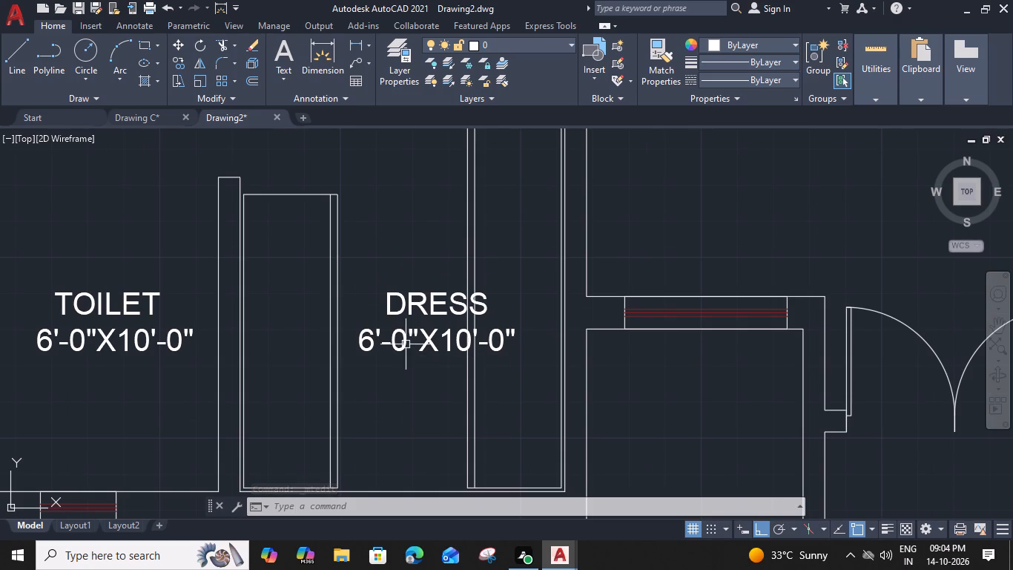
{"action": "left_click", "coordinate": [423, 338]}
{"action": "type", "text": "M"}
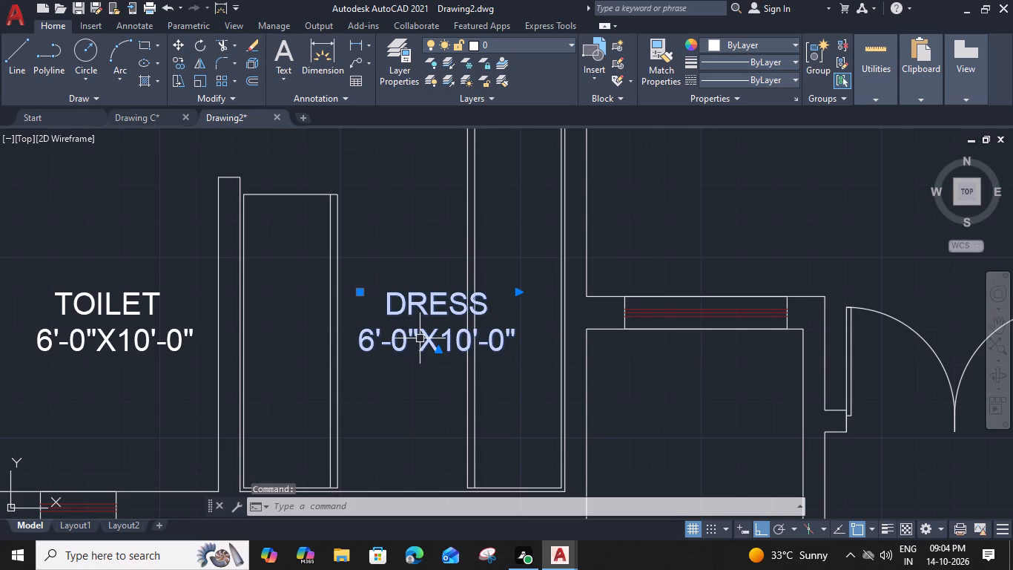
{"action": "key", "text": "space"}
{"action": "left_click", "coordinate": [357, 350]}
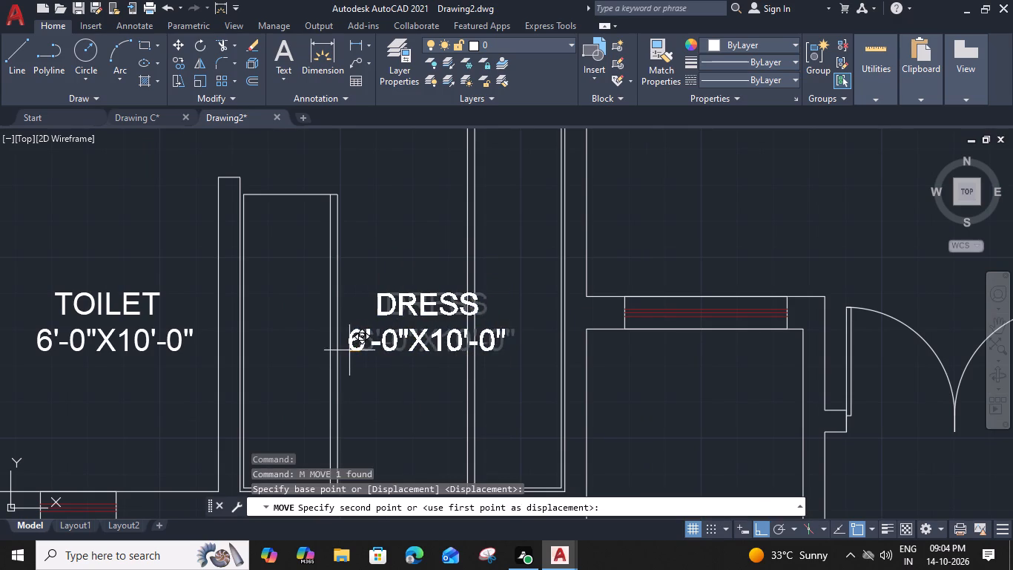
{"action": "left_click", "coordinate": [329, 352]}
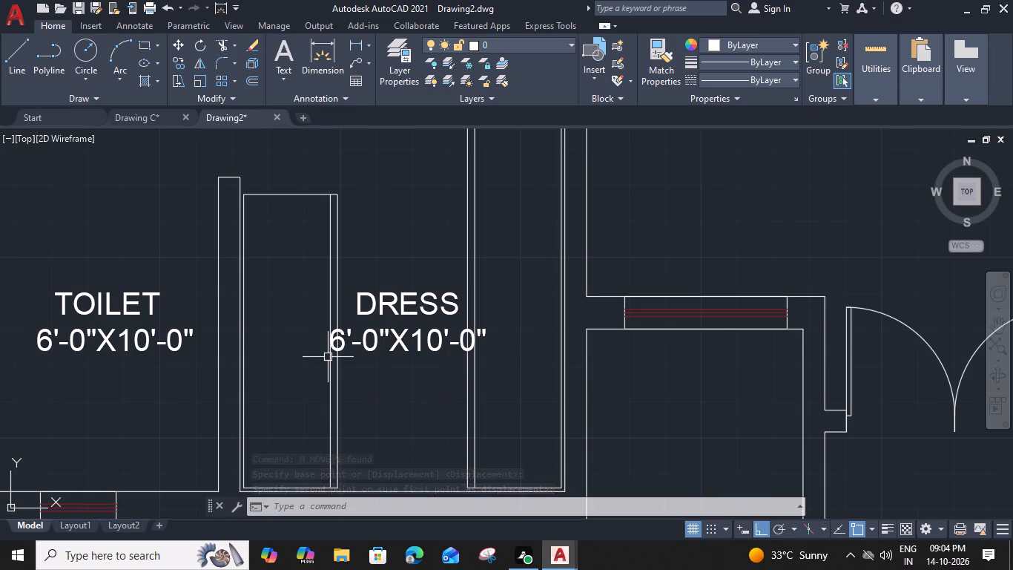
Select the DRESS label between the two closets.
{"action": "left_click", "coordinate": [377, 338]}
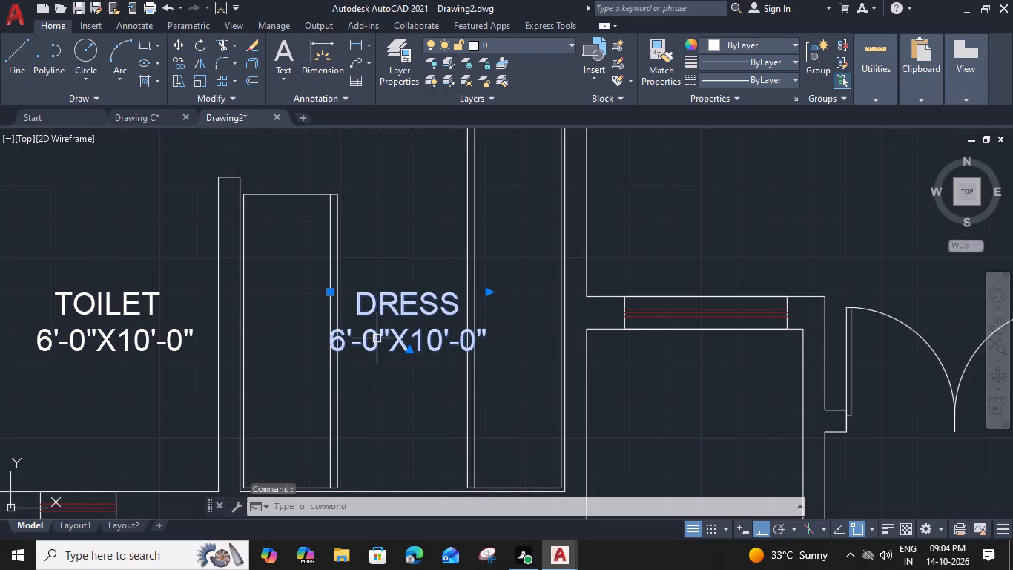
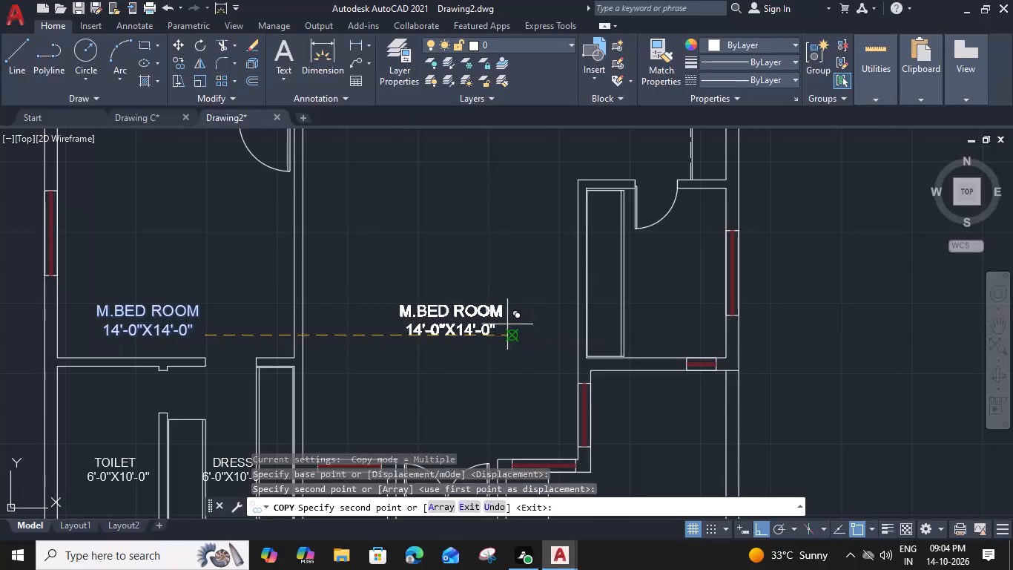
Change the room name in the copied M.BED ROOM label in the central hall to LIVING HALL.
{"action": "key", "text": "Escape"}
{"action": "middle_click_drag", "start_coordinate": [521, 342], "coordinate": [435, 365]}
{"action": "double_click", "coordinate": [407, 344]}
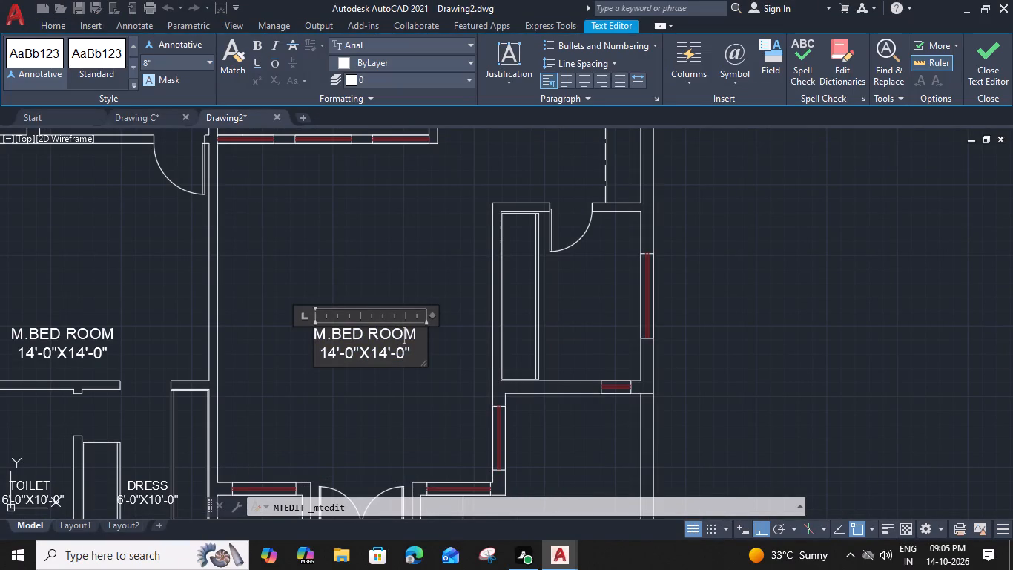
{"action": "scroll", "coordinate": [395, 347], "scroll_direction": "up", "scroll_amount": 2}
{"action": "middle_click_drag", "start_coordinate": [415, 344], "coordinate": [455, 342]}
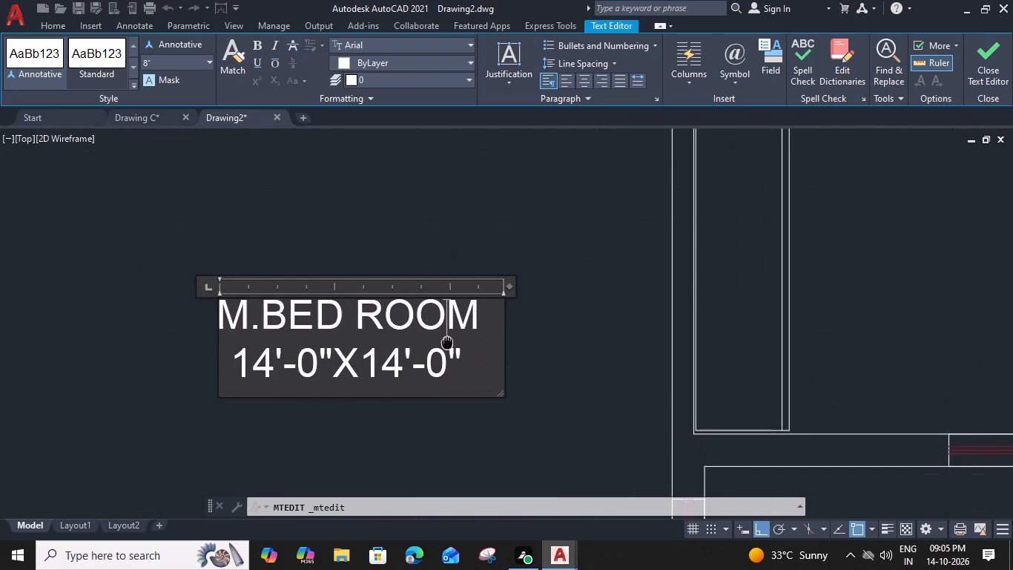
{"action": "left_click_drag", "start_coordinate": [487, 317], "coordinate": [225, 323]}
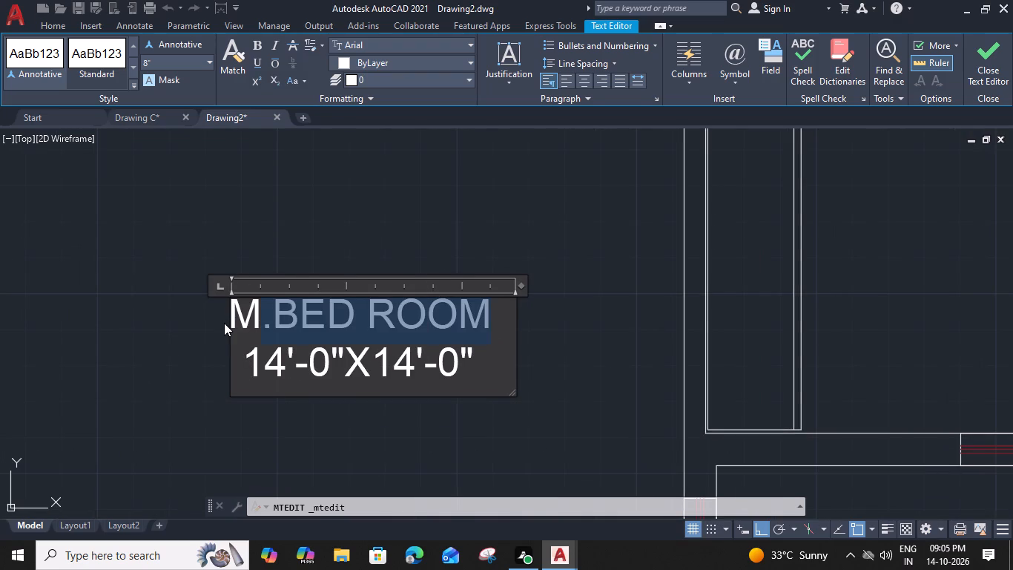
{"action": "type", "text": "LI"}
{"action": "type", "text": "VI"}
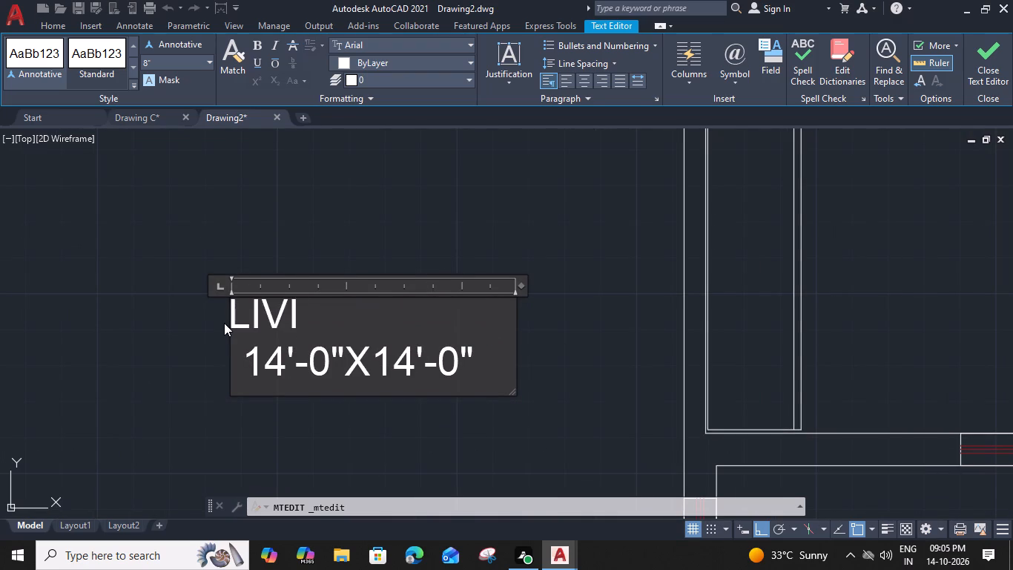
{"action": "type", "text": "NG"}
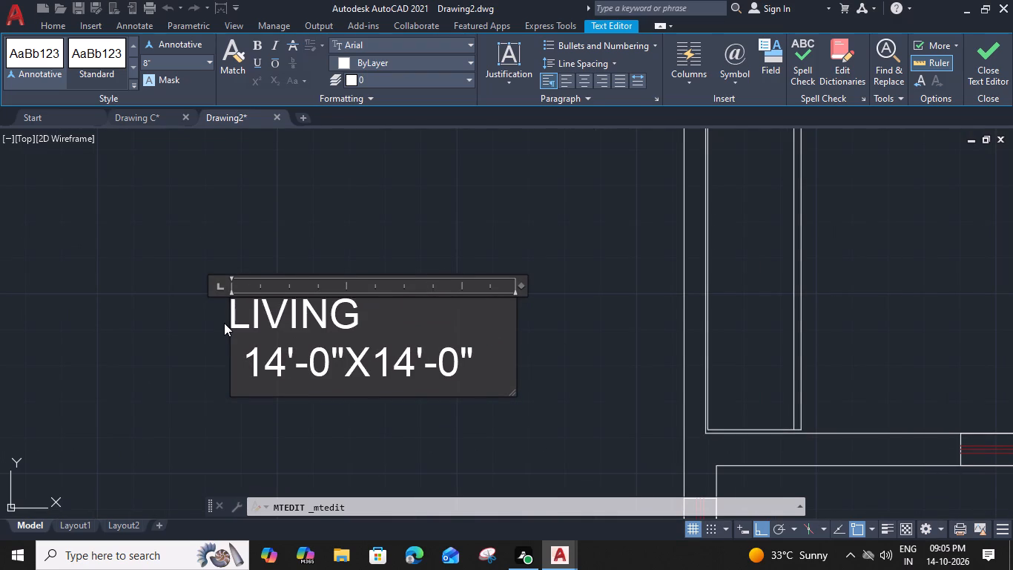
{"action": "key", "text": "space"}
{"action": "type", "text": "HALL"}
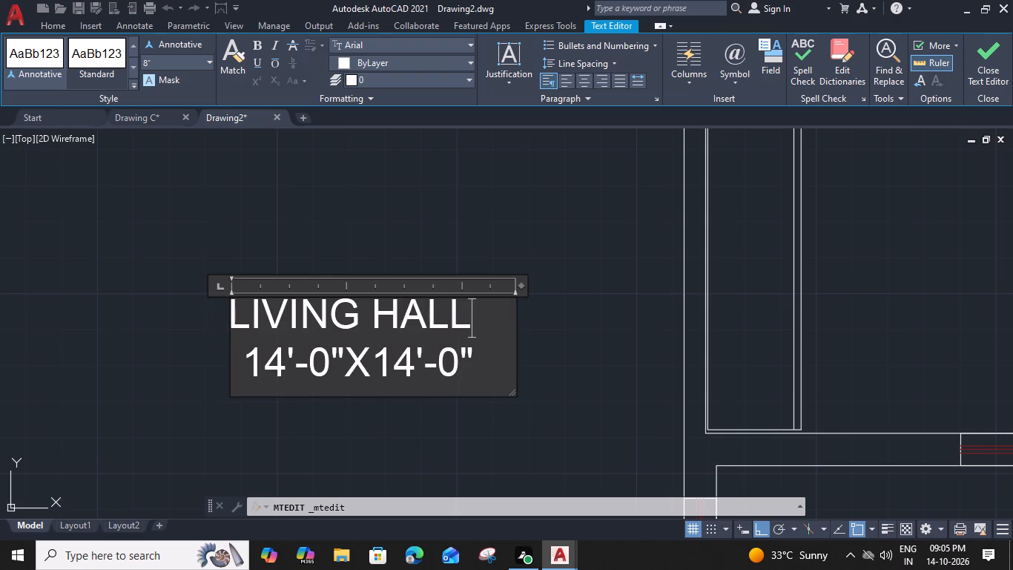
Set the dimension line under LIVING HALL to 16'-0"X20'-0".
{"action": "left_click_drag", "start_coordinate": [286, 371], "coordinate": [273, 372]}
{"action": "key", "text": "6"}
{"action": "left_click_drag", "start_coordinate": [412, 362], "coordinate": [377, 358]}
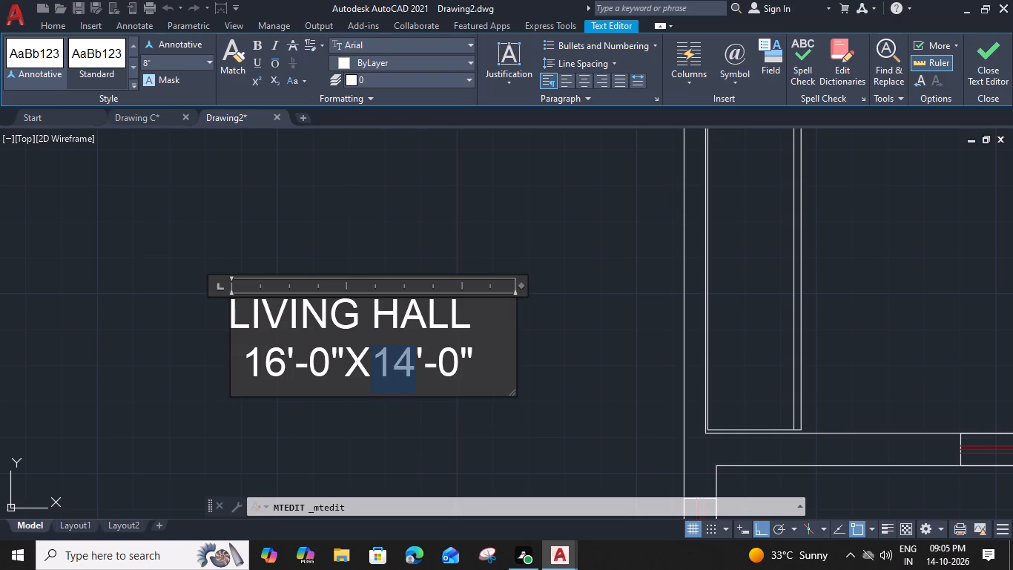
{"action": "left_click_drag", "start_coordinate": [377, 358], "coordinate": [380, 358]}
{"action": "key", "text": "2"}
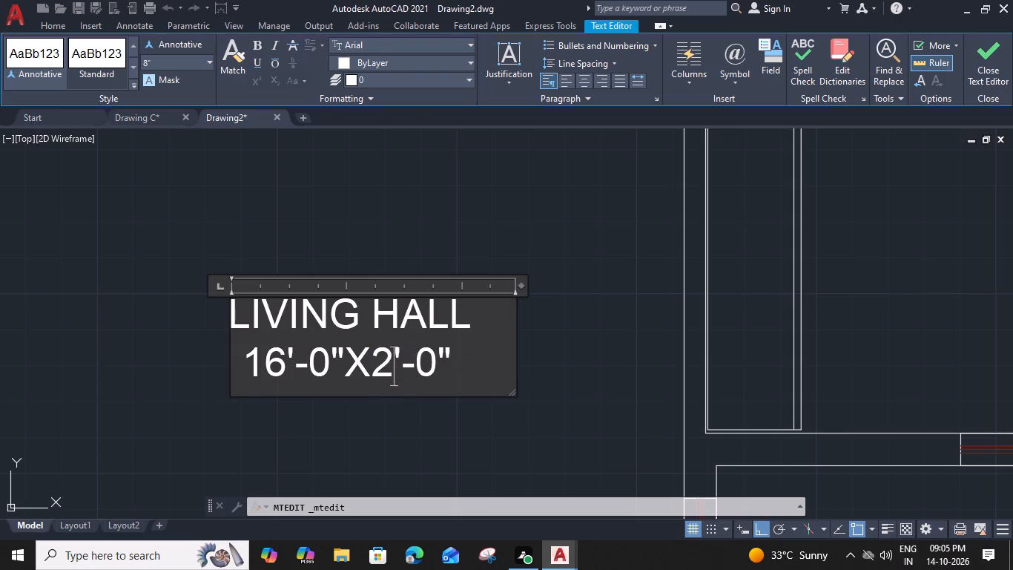
{"action": "key", "text": "0"}
Remove the leading spaces before the LIVING HALL dimensions and narrow the text frame to fit the label.
{"action": "left_click", "coordinate": [245, 362]}
{"action": "key", "text": "space"}
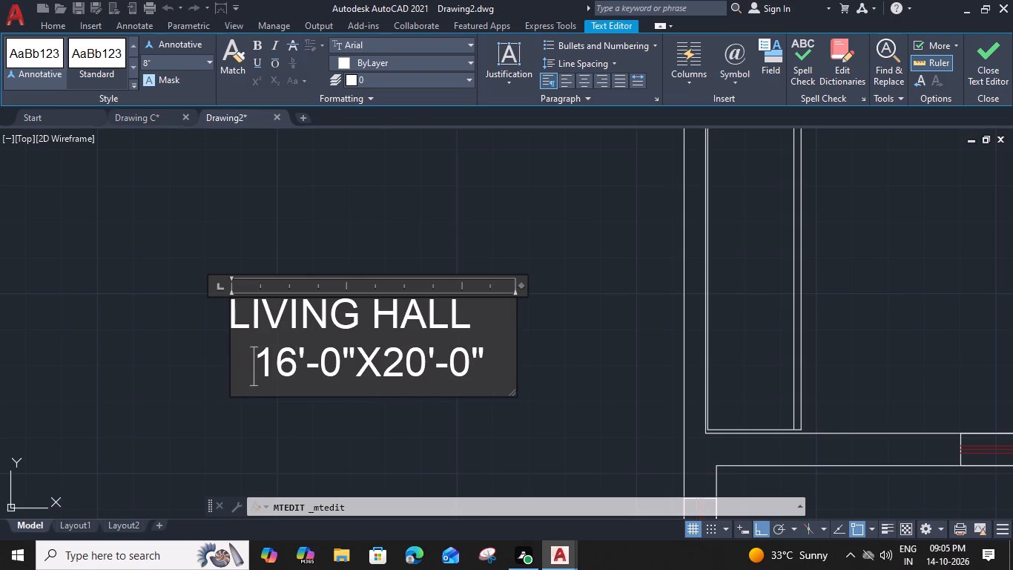
{"action": "key", "text": "BackSpace"}
{"action": "key", "text": "BackSpace"}
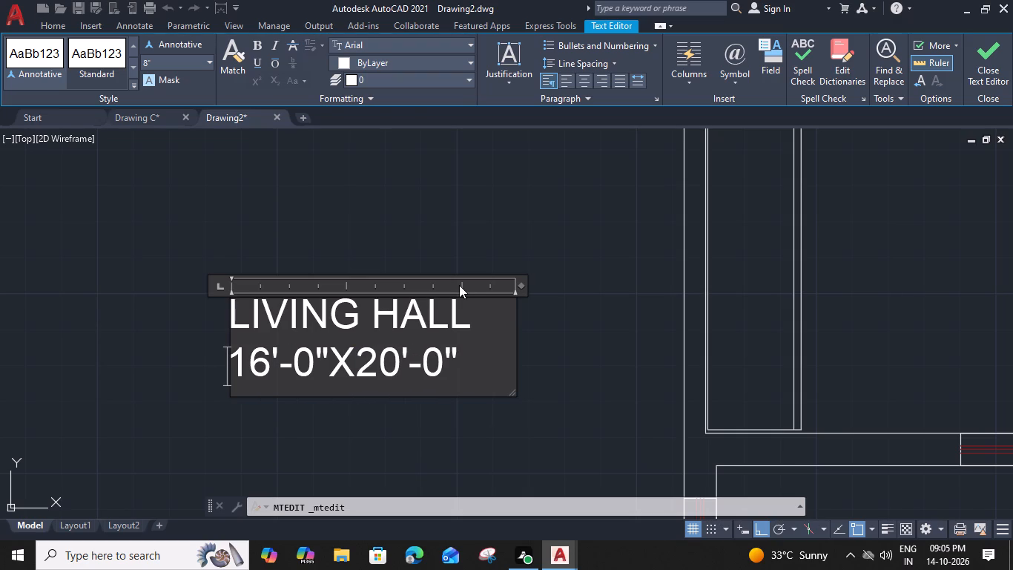
{"action": "left_click_drag", "start_coordinate": [519, 286], "coordinate": [477, 286]}
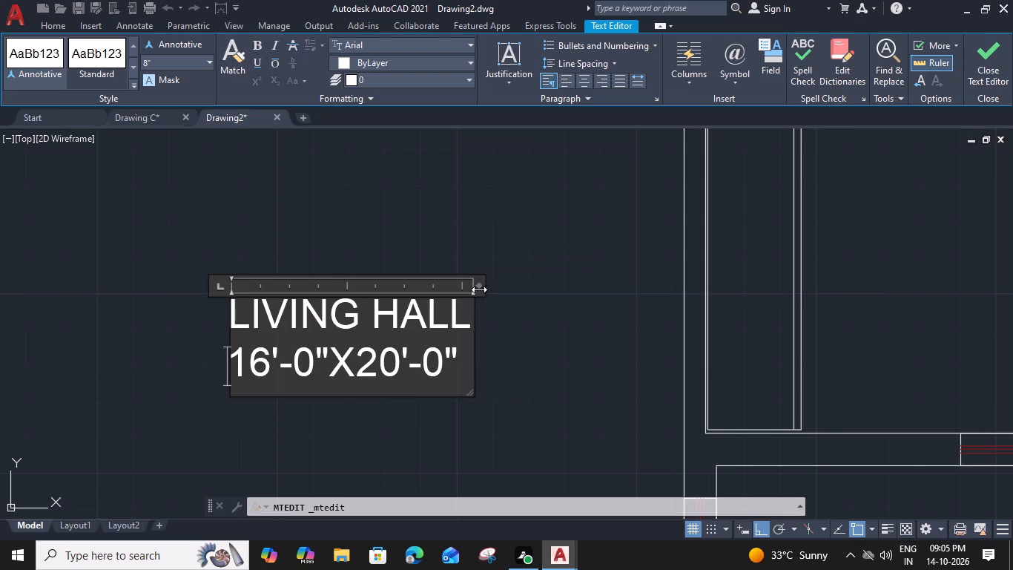
{"action": "left_click", "coordinate": [506, 364]}
Copy the DRESS label into the small room south of the kitchen, beside its closet.
{"action": "scroll", "coordinate": [507, 364], "scroll_direction": "down", "scroll_amount": 2}
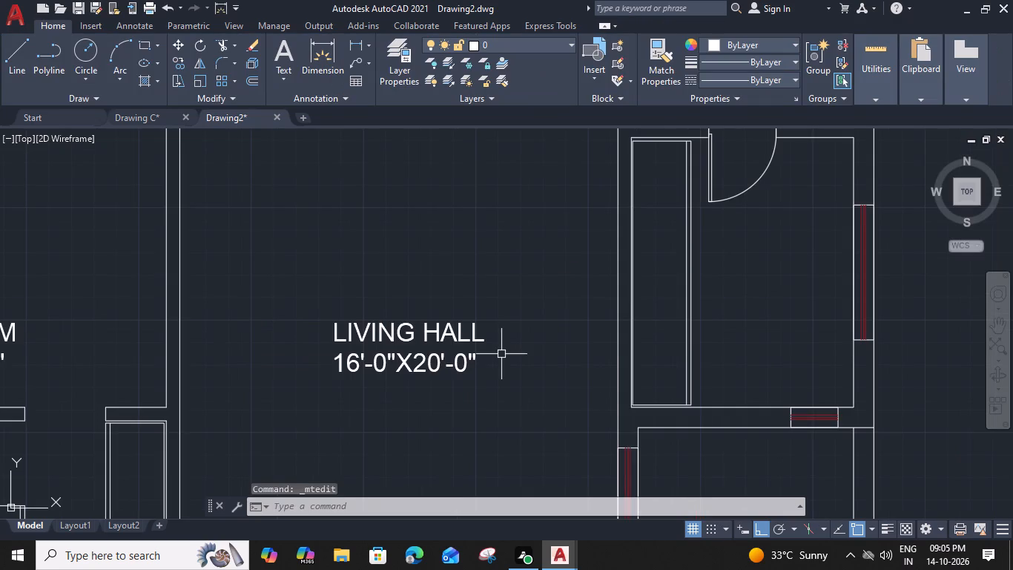
{"action": "scroll", "coordinate": [492, 353], "scroll_direction": "down", "scroll_amount": 1}
{"action": "middle_click_drag", "start_coordinate": [499, 358], "coordinate": [495, 364]}
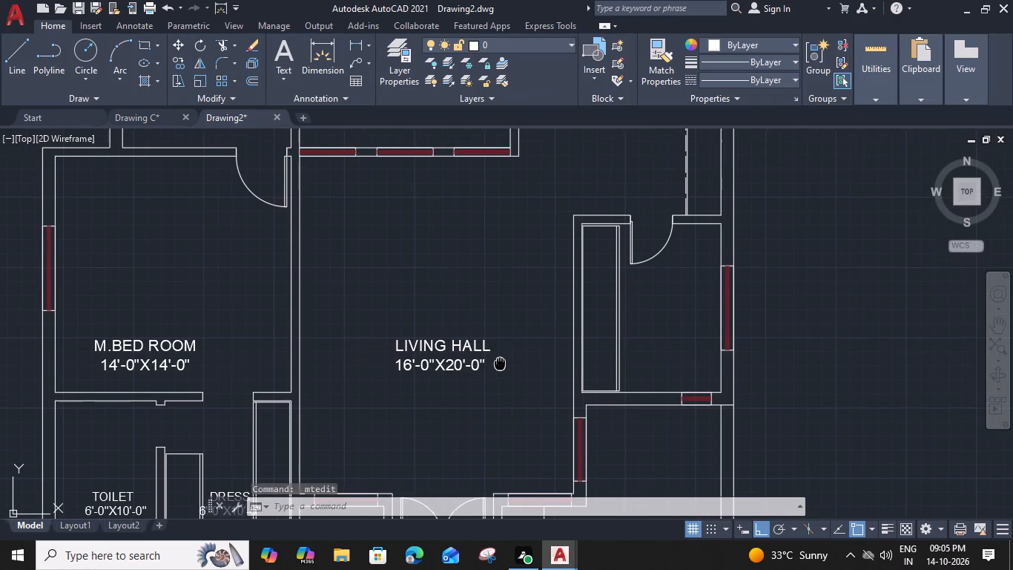
{"action": "middle_click_drag", "start_coordinate": [495, 364], "coordinate": [492, 347]}
{"action": "middle_click_drag", "start_coordinate": [451, 370], "coordinate": [520, 321]}
{"action": "left_click", "coordinate": [283, 439]}
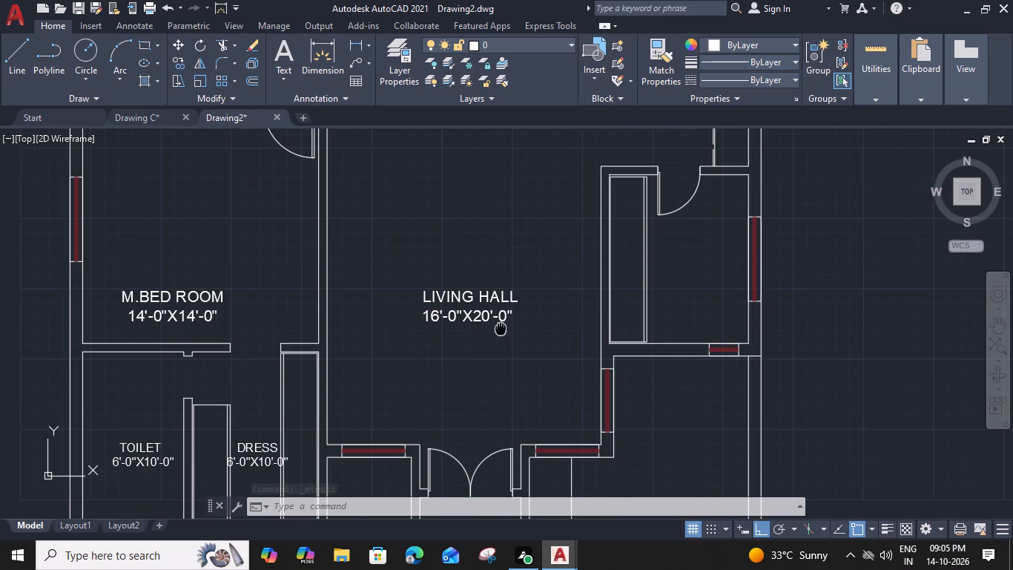
{"action": "type", "text": "CO"}
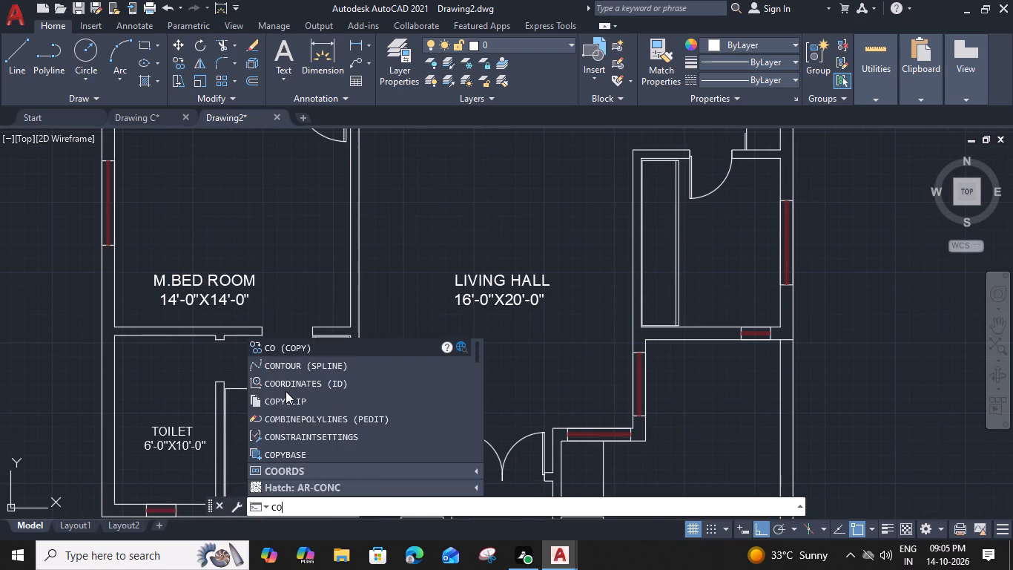
{"action": "key", "text": "space"}
{"action": "scroll", "coordinate": [279, 423], "scroll_direction": "up", "scroll_amount": 2}
{"action": "middle_click_drag", "start_coordinate": [285, 413], "coordinate": [327, 278]}
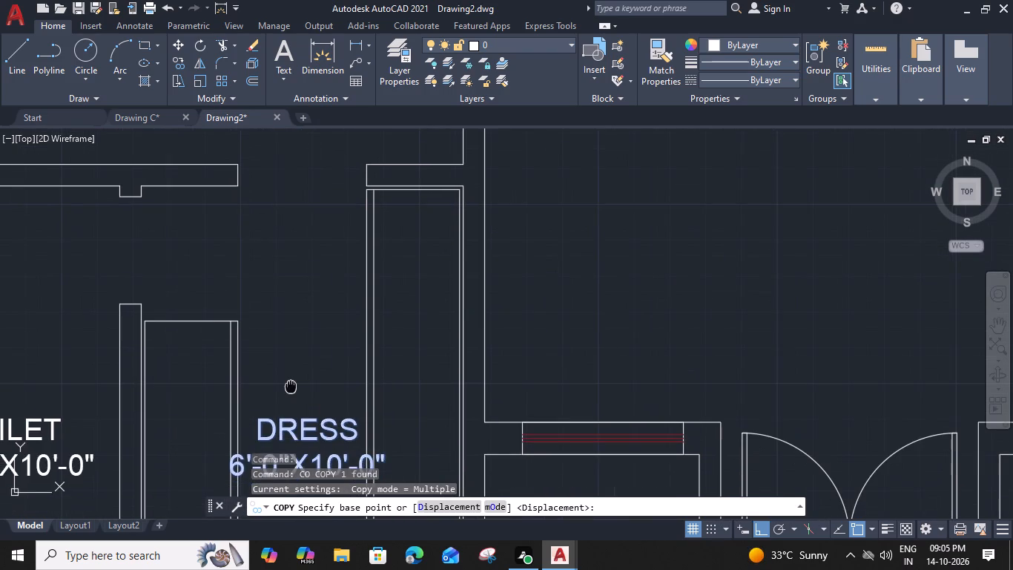
{"action": "left_click", "coordinate": [268, 355]}
{"action": "scroll", "coordinate": [268, 356], "scroll_direction": "down", "scroll_amount": 2}
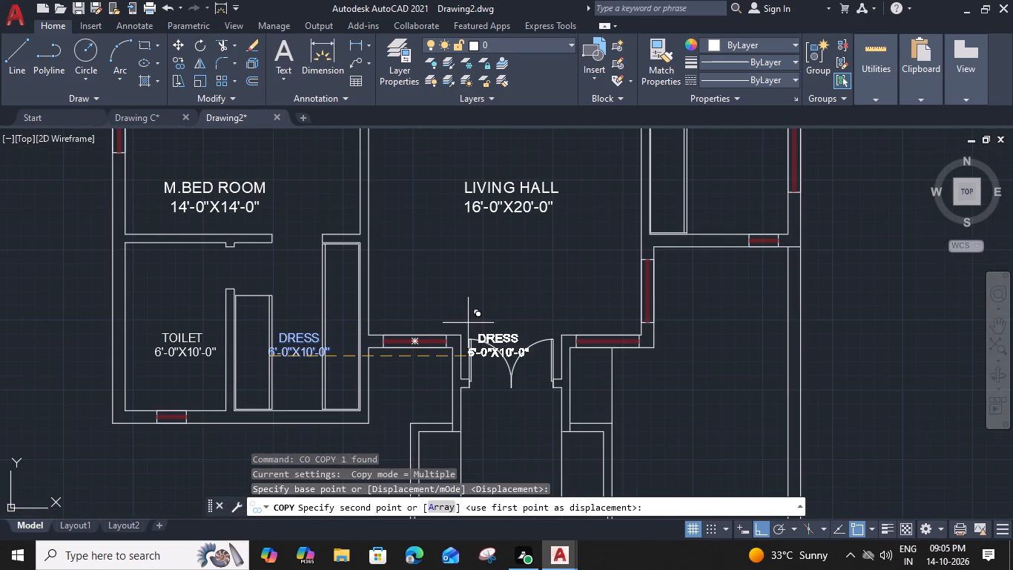
{"action": "middle_click_drag", "start_coordinate": [590, 258], "coordinate": [326, 376]}
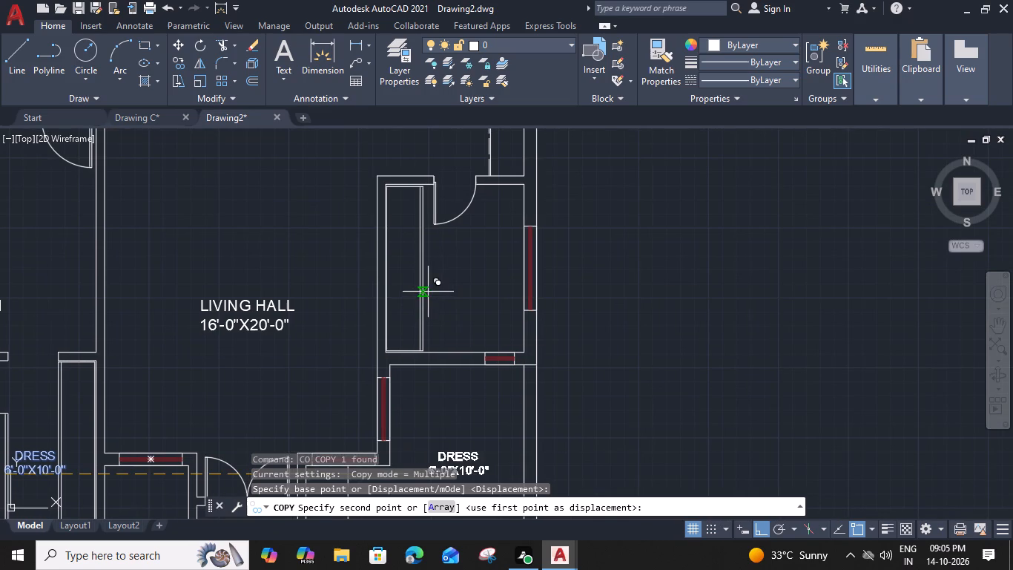
{"action": "left_click", "coordinate": [426, 291]}
{"action": "key", "text": "Escape"}
Change the room name in the copied DRESS label to UTILITY and remove one leading space to centre it above its dimensions.
{"action": "double_click", "coordinate": [461, 282]}
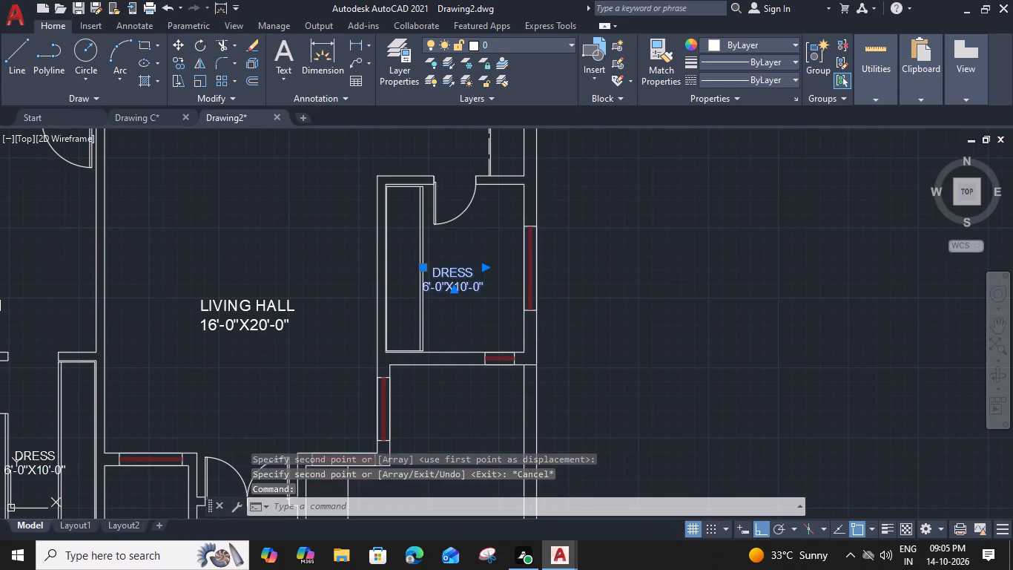
{"action": "scroll", "coordinate": [461, 281], "scroll_direction": "up", "scroll_amount": 4}
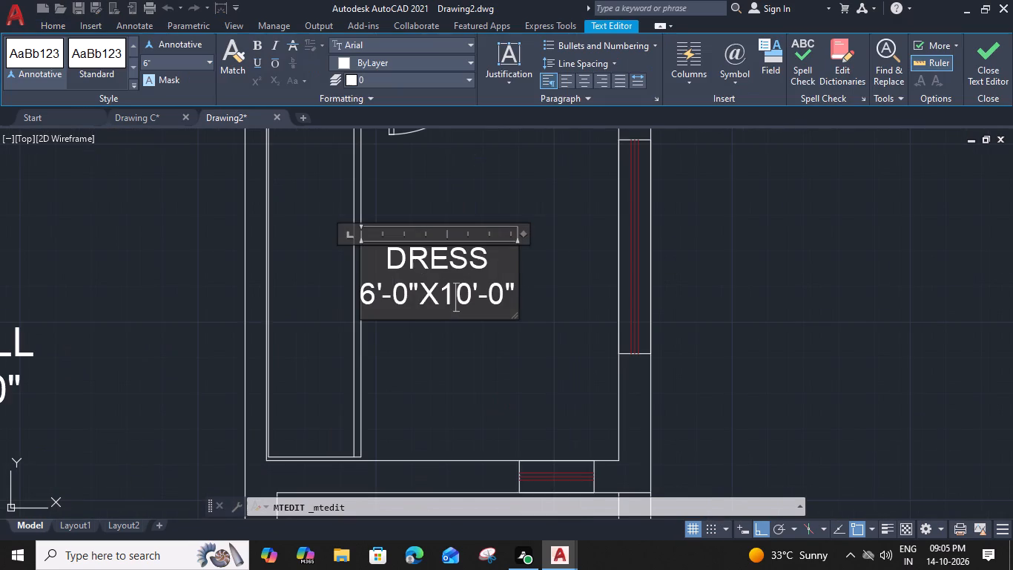
{"action": "scroll", "coordinate": [453, 283], "scroll_direction": "up", "scroll_amount": 1}
{"action": "left_click_drag", "start_coordinate": [505, 238], "coordinate": [502, 241]}
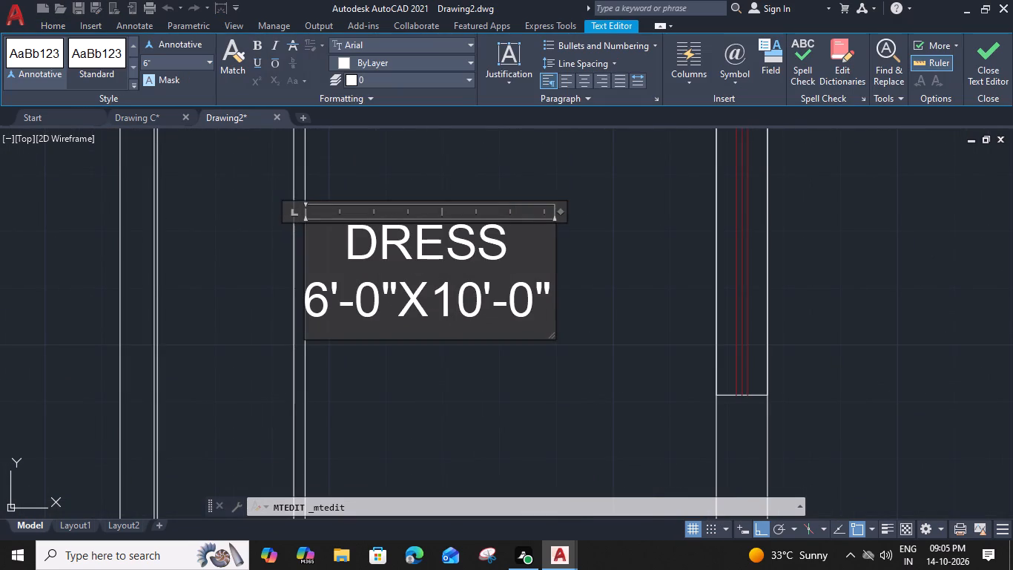
{"action": "left_click_drag", "start_coordinate": [502, 241], "coordinate": [350, 247]}
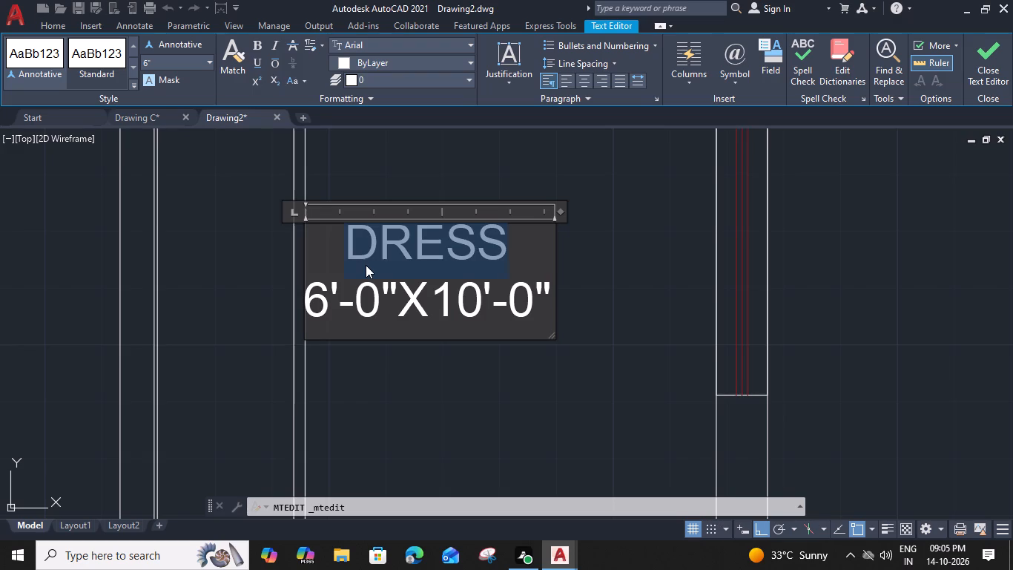
{"action": "type", "text": "UTI"}
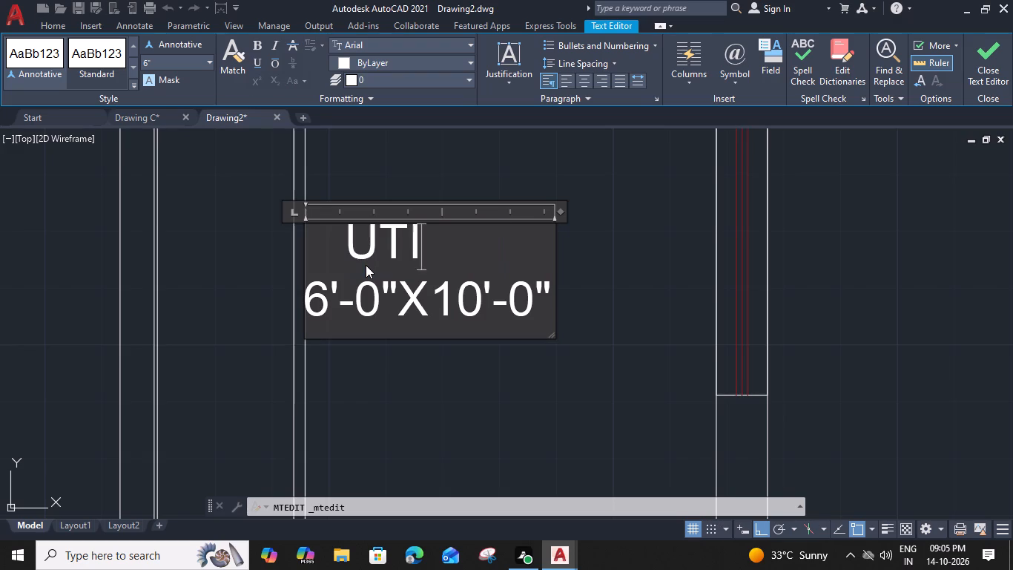
{"action": "type", "text": "LI"}
{"action": "type", "text": "TY"}
{"action": "left_click", "coordinate": [342, 237]}
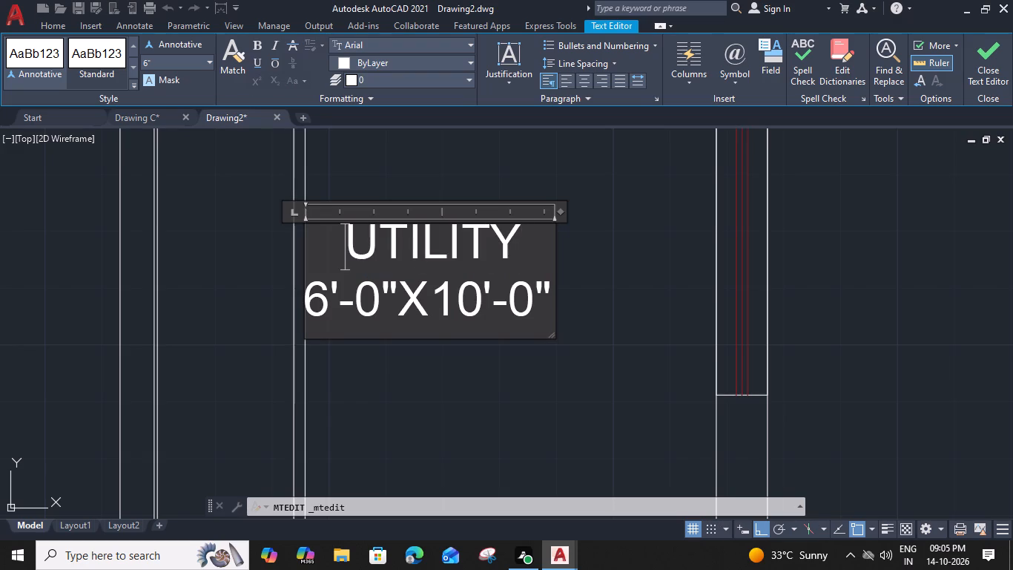
{"action": "key", "text": "BackSpace"}
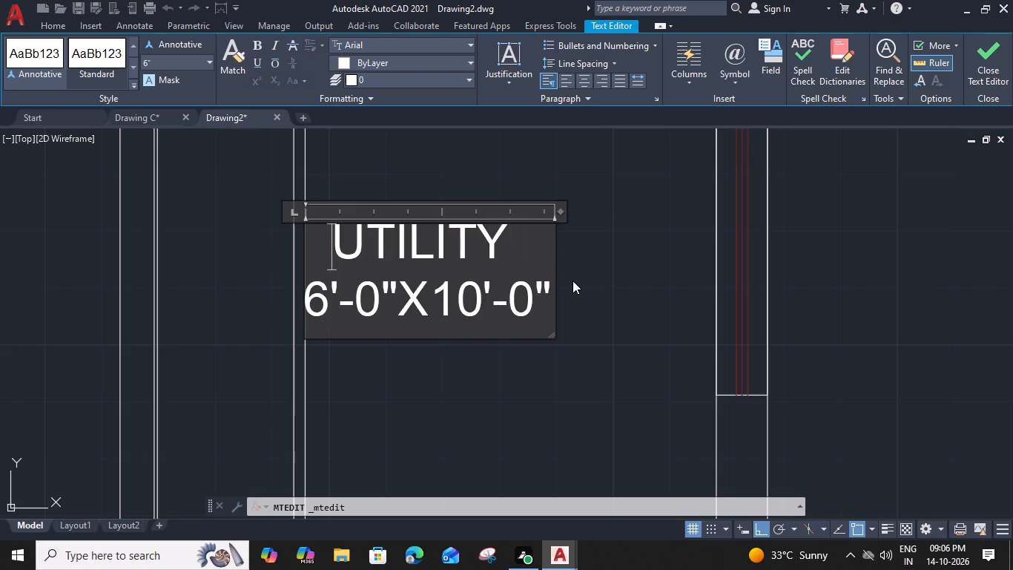
{"action": "left_click", "coordinate": [581, 275]}
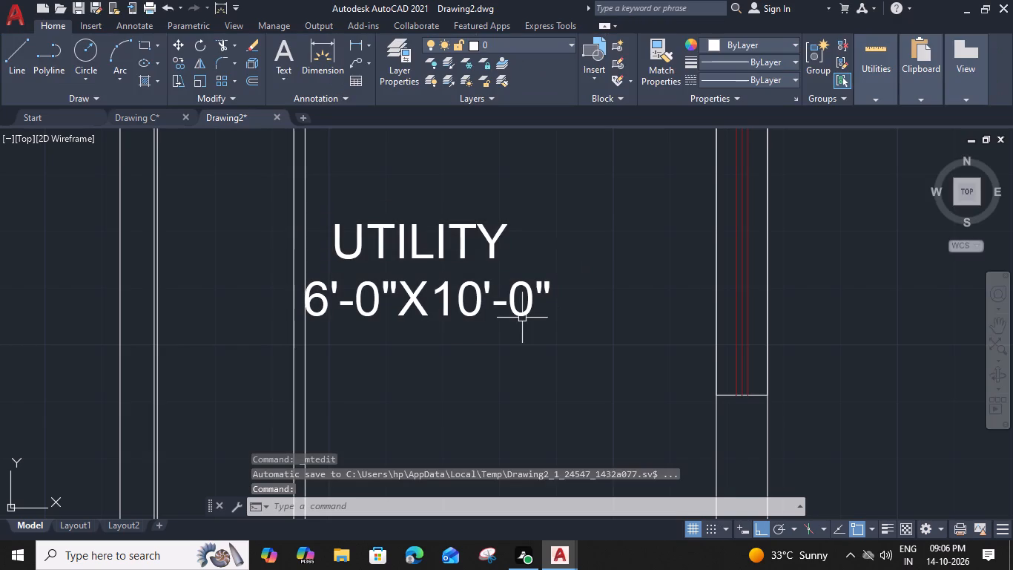
Move the UTILITY label slightly east, clear of the closet line, to centre it in the room.
{"action": "left_click", "coordinate": [524, 312]}
{"action": "key", "text": "m"}
{"action": "key", "text": "space"}
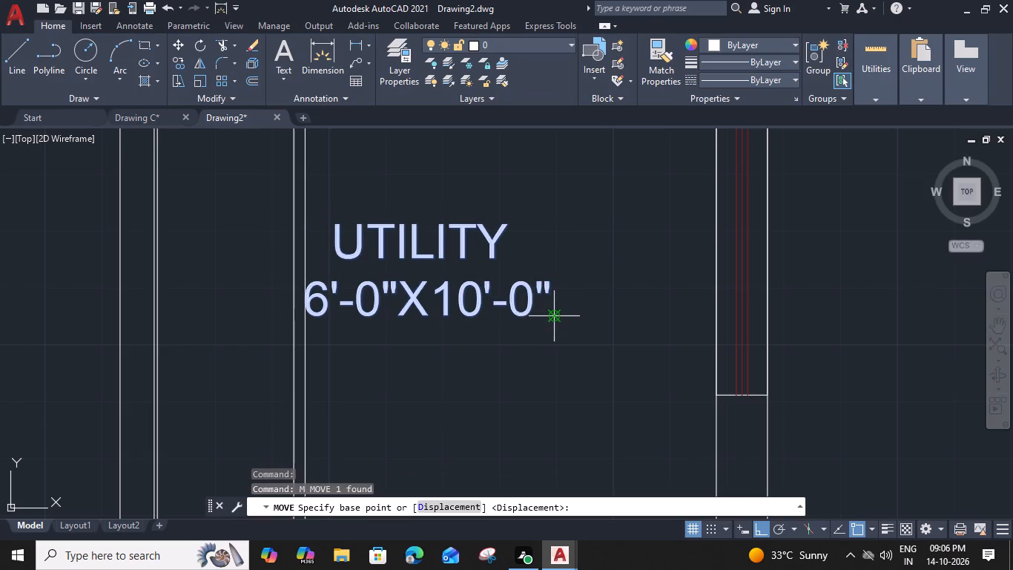
{"action": "left_click", "coordinate": [556, 314]}
{"action": "left_click", "coordinate": [611, 312]}
Trim away the two surplus wall lines running east beyond the outer wall of BED ROOM 3.
{"action": "scroll", "coordinate": [597, 309], "scroll_direction": "down", "scroll_amount": 2}
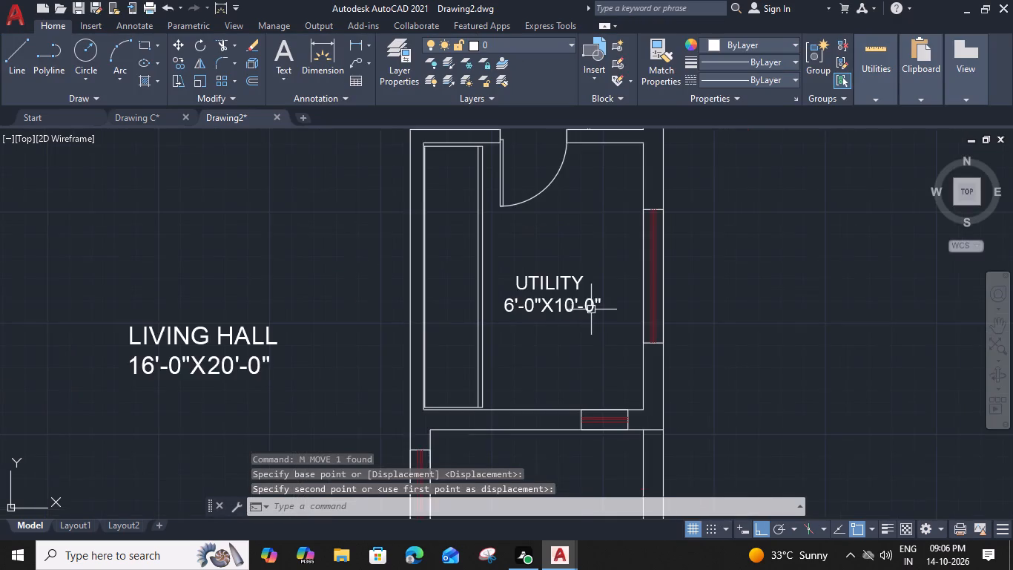
{"action": "scroll", "coordinate": [440, 312], "scroll_direction": "down", "scroll_amount": 2}
{"action": "middle_click_drag", "start_coordinate": [405, 318], "coordinate": [534, 330]}
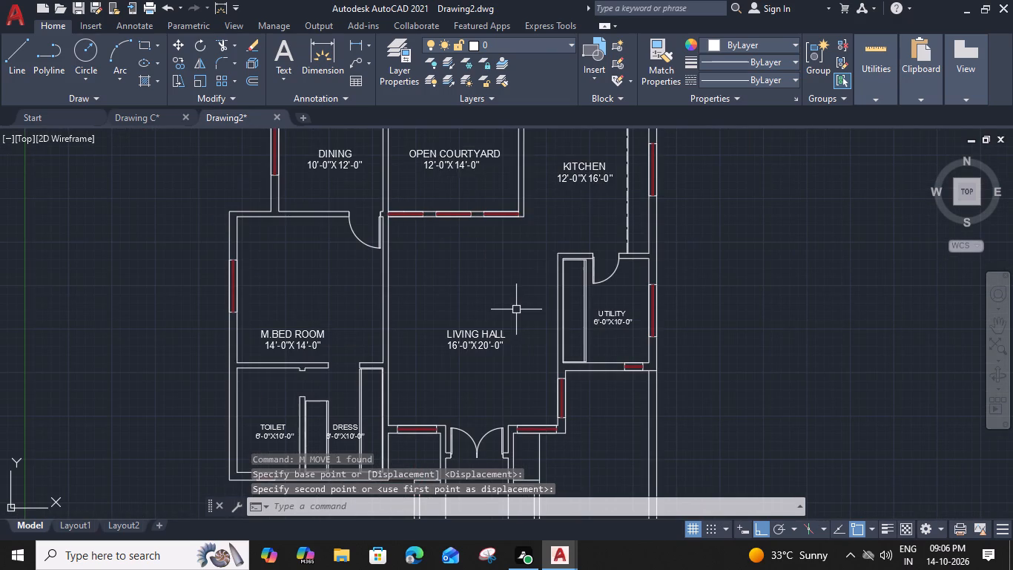
{"action": "scroll", "coordinate": [516, 309], "scroll_direction": "down", "scroll_amount": 2}
{"action": "middle_click_drag", "start_coordinate": [512, 313], "coordinate": [510, 380]}
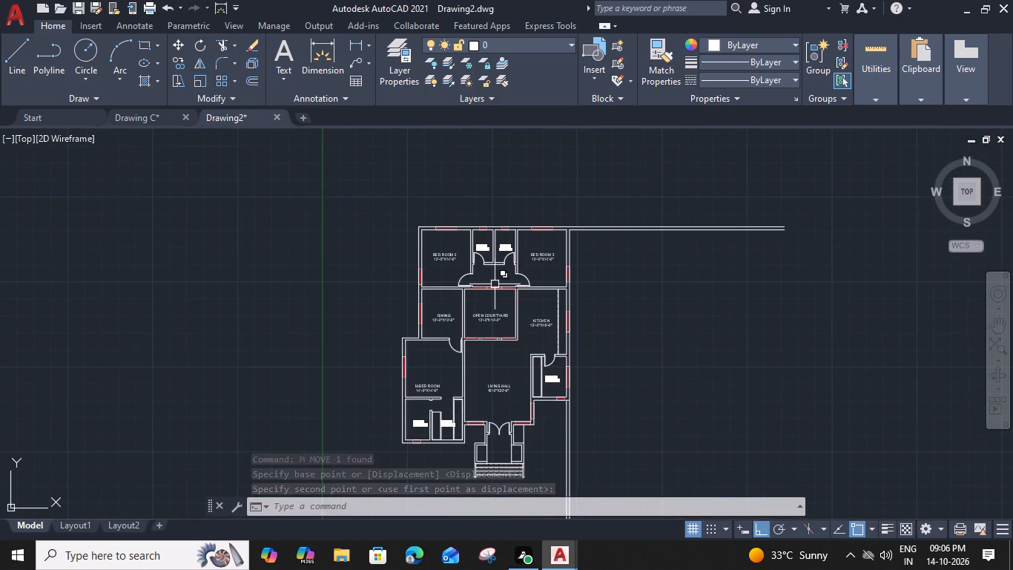
{"action": "middle_click_drag", "start_coordinate": [501, 326], "coordinate": [454, 286]}
{"action": "middle_click_drag", "start_coordinate": [616, 186], "coordinate": [532, 298]}
{"action": "type", "text": "EX"}
{"action": "key", "text": "space"}
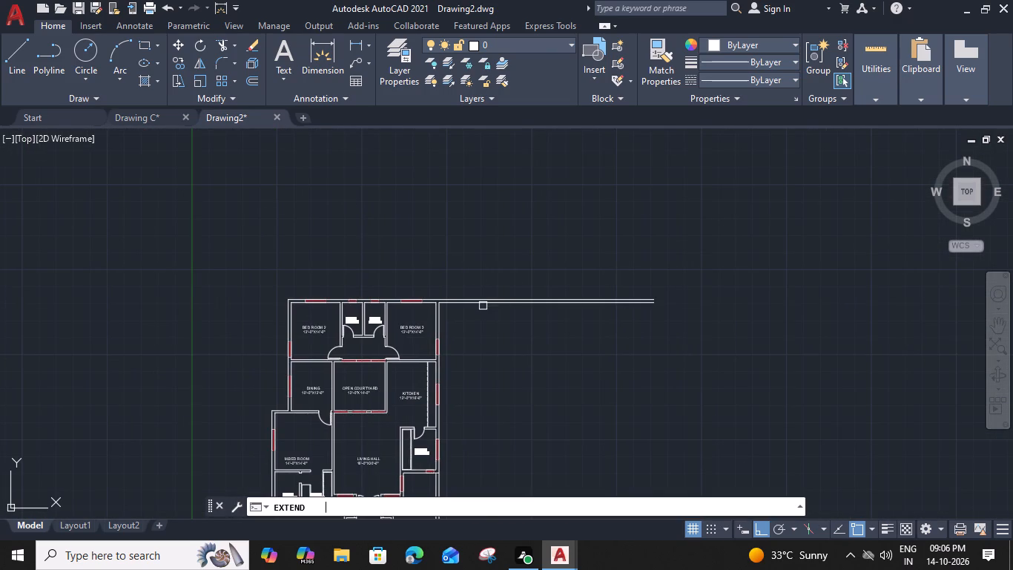
{"action": "scroll", "coordinate": [472, 308], "scroll_direction": "up", "scroll_amount": 3}
{"action": "left_click", "coordinate": [390, 305]}
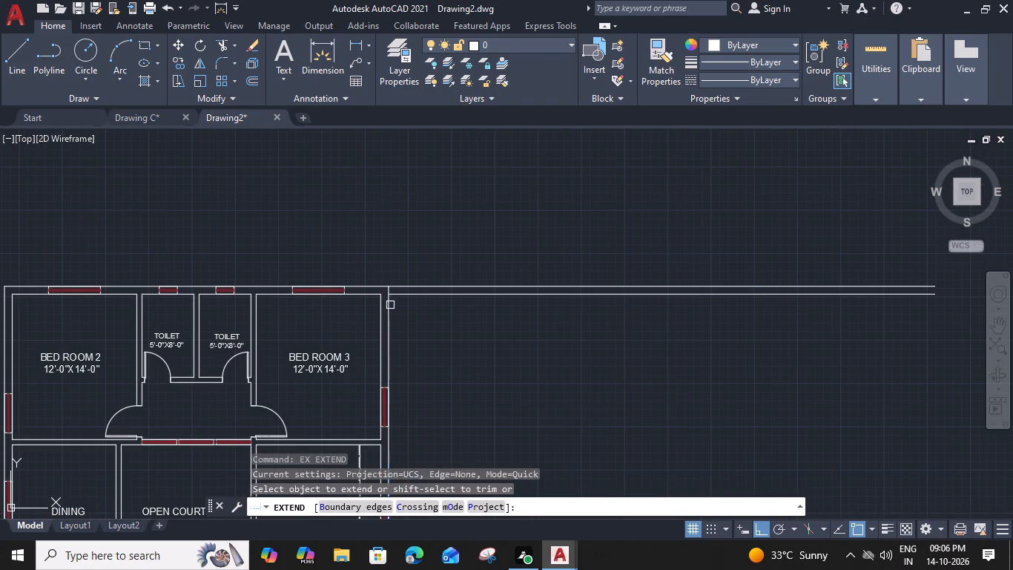
{"action": "left_click", "coordinate": [504, 261], "text": "shift"}
{"action": "left_click", "coordinate": [478, 366], "text": "shift"}
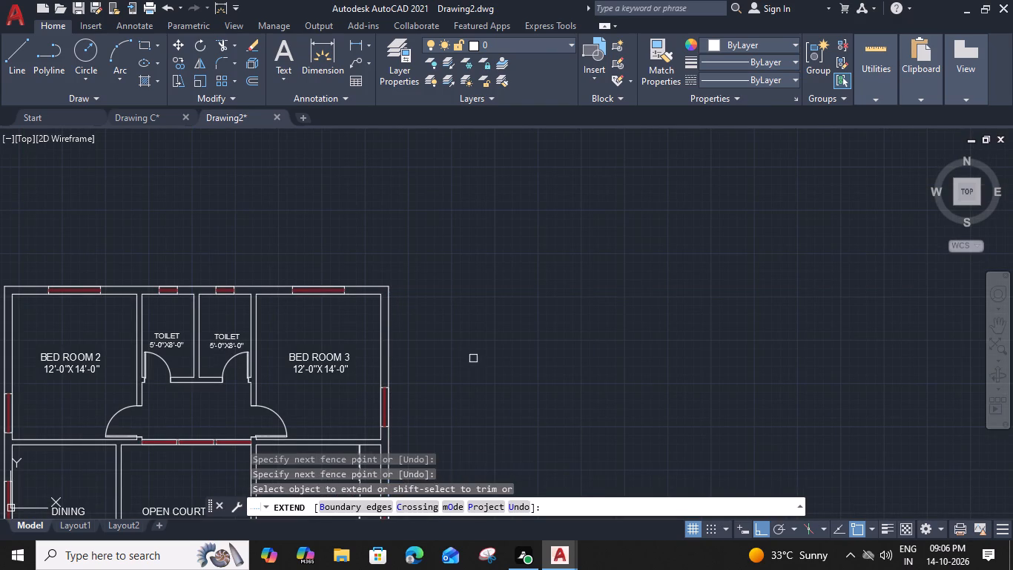
{"action": "key", "text": "Escape"}
{"action": "scroll", "coordinate": [469, 344], "scroll_direction": "down", "scroll_amount": 3}
{"action": "middle_click_drag", "start_coordinate": [477, 349], "coordinate": [492, 226]}
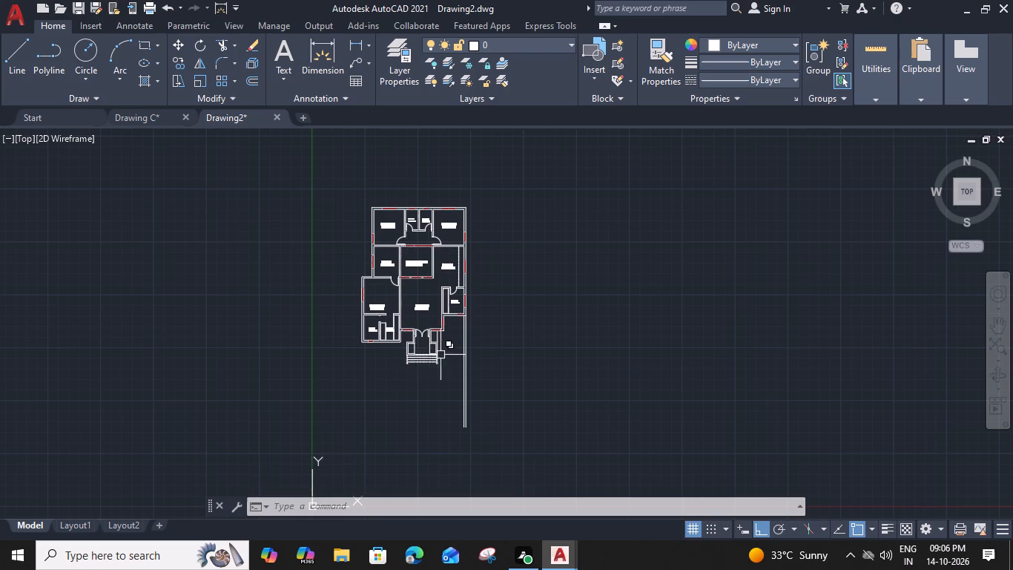
Offset the lowest solid line of the entrance steps 1' to the south.
{"action": "scroll", "coordinate": [440, 355], "scroll_direction": "up", "scroll_amount": 2}
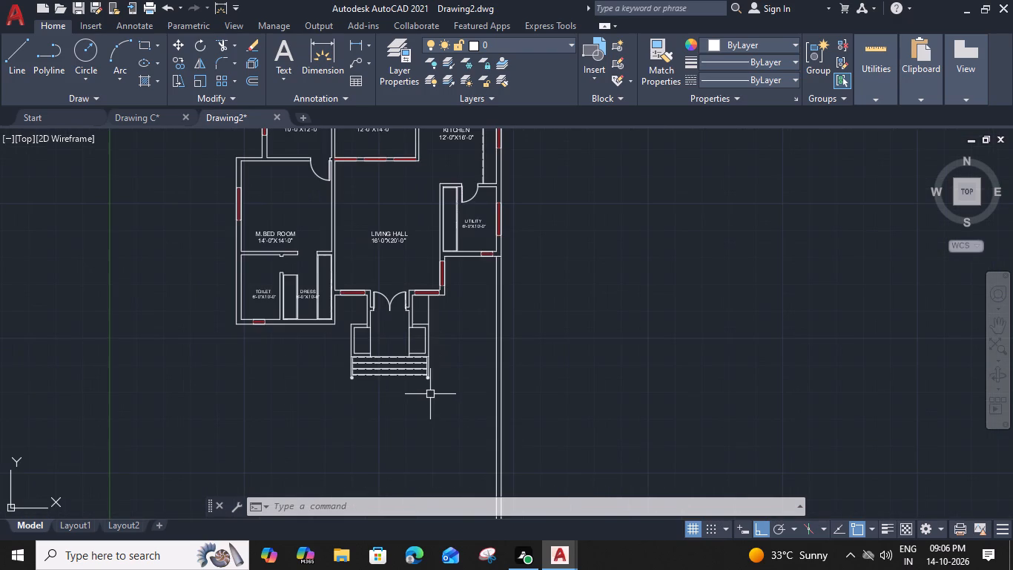
{"action": "scroll", "coordinate": [430, 394], "scroll_direction": "up", "scroll_amount": 2}
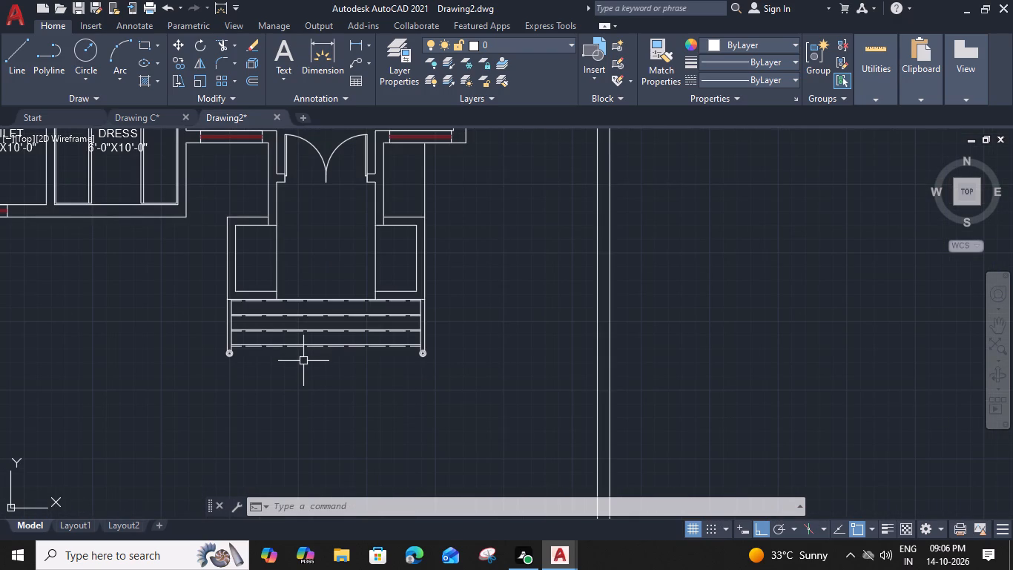
{"action": "scroll", "coordinate": [303, 360], "scroll_direction": "up", "scroll_amount": 3}
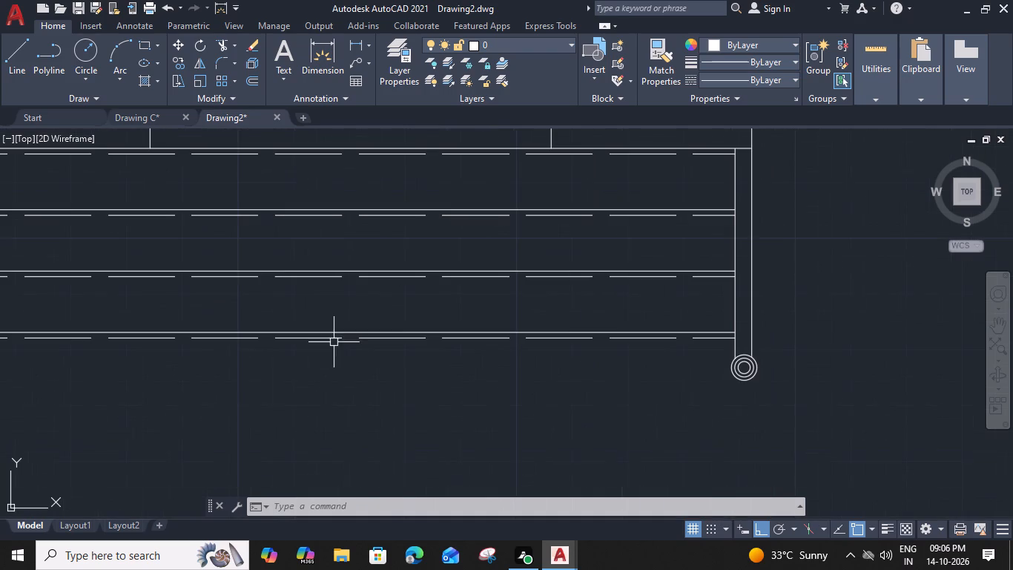
{"action": "left_click", "coordinate": [349, 333]}
{"action": "type", "text": "O"}
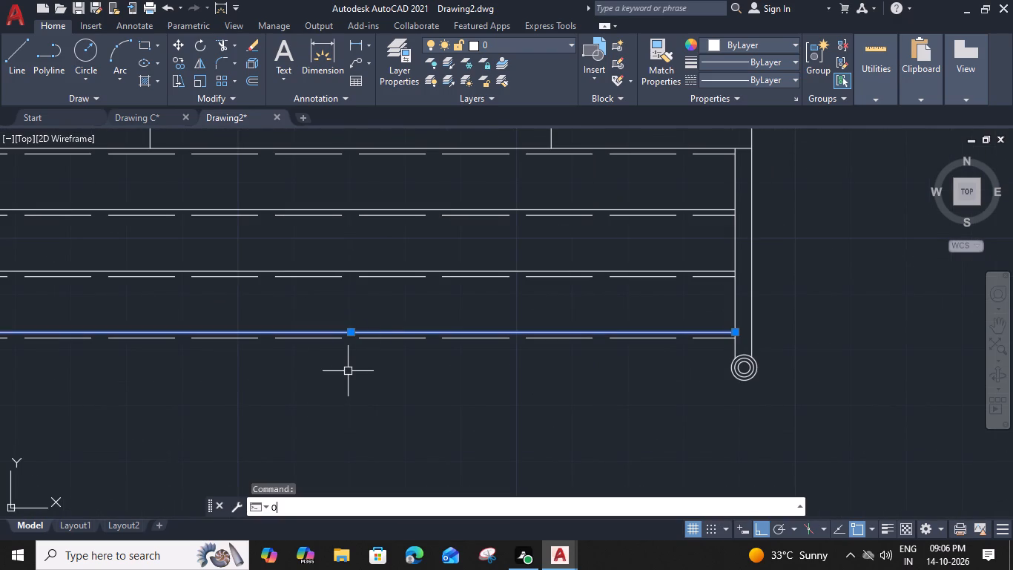
{"action": "key", "text": "space"}
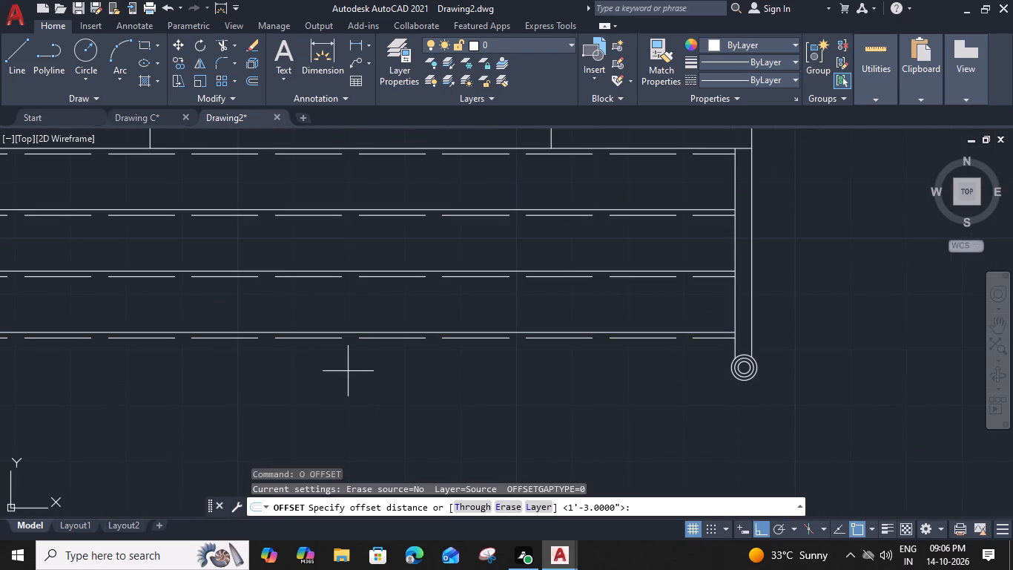
{"action": "type", "text": "1'"}
{"action": "key", "text": "space"}
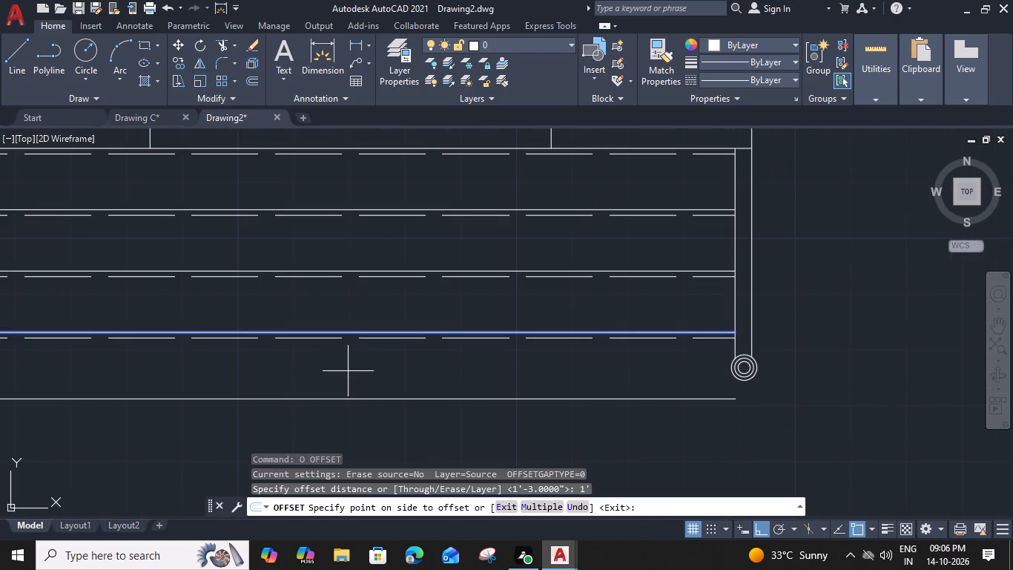
{"action": "left_click", "coordinate": [369, 416]}
{"action": "middle_click_drag", "start_coordinate": [369, 402], "coordinate": [372, 300]}
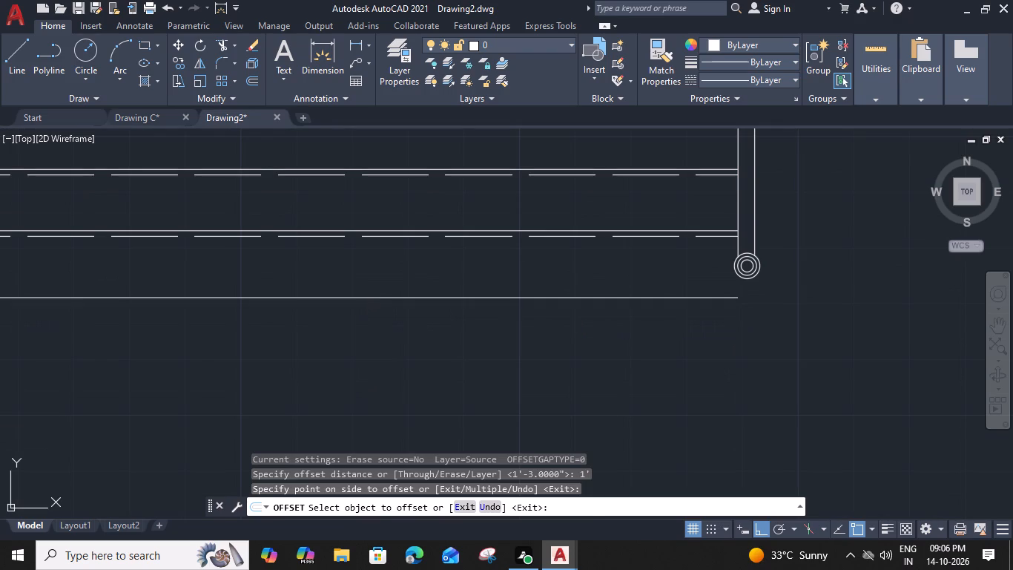
{"action": "left_click", "coordinate": [372, 298]}
{"action": "key", "text": "Escape"}
Offset the new line south of the entrance steps another 6" southward to form the front boundary wall.
{"action": "left_click", "coordinate": [380, 300]}
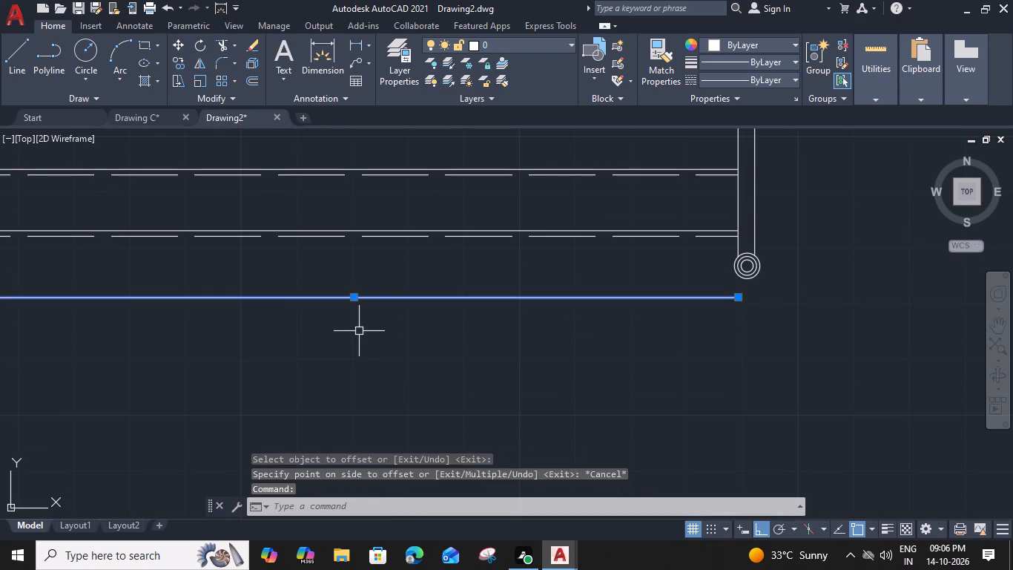
{"action": "type", "text": "O 6\""}
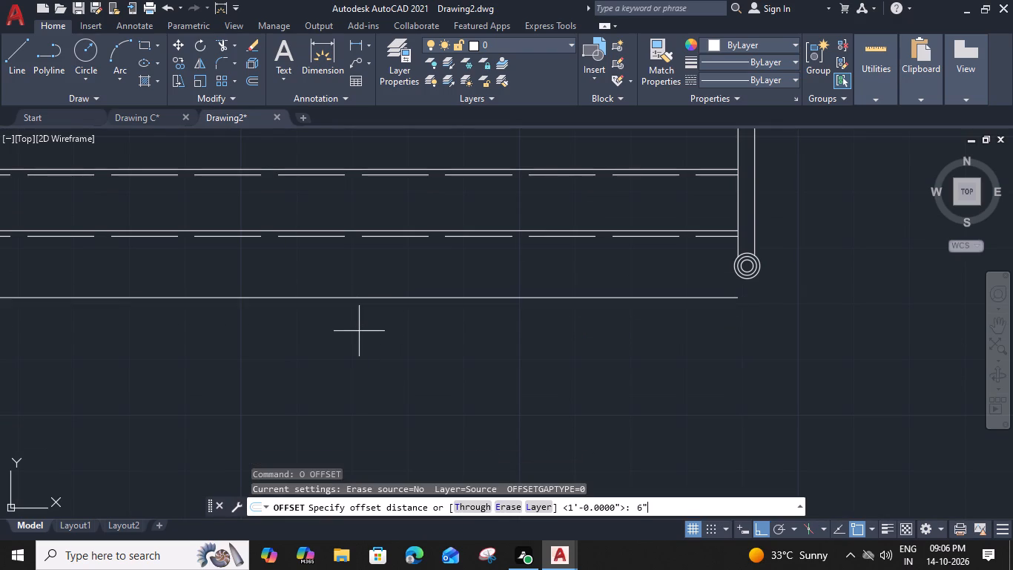
{"action": "key", "text": "Return"}
{"action": "left_click", "coordinate": [370, 390]}
{"action": "key", "text": "Escape"}
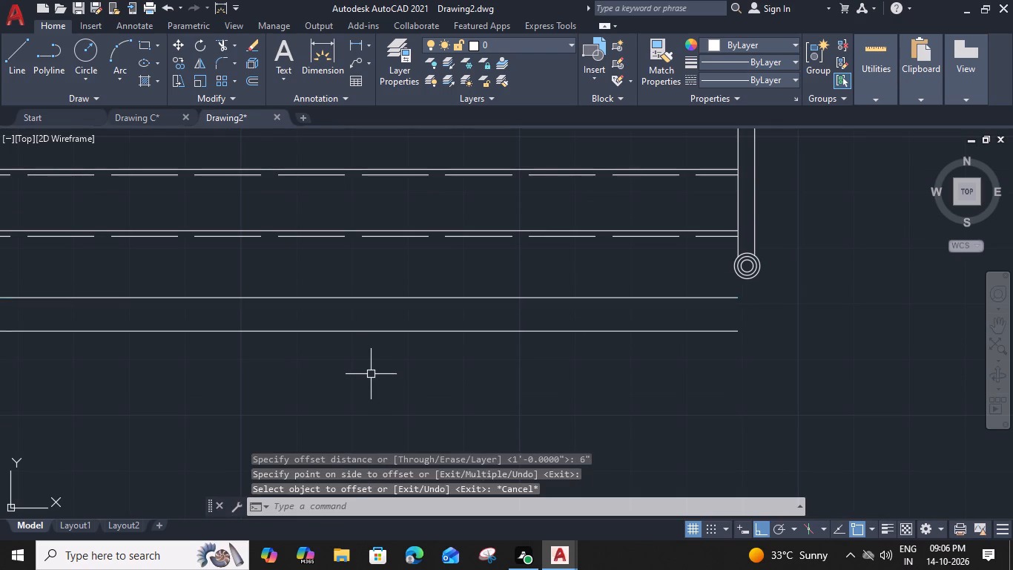
Extend the two front boundary lines east, the inner to the inner east wall line and the outer to the outer one.
{"action": "type", "text": "EX"}
{"action": "key", "text": "space"}
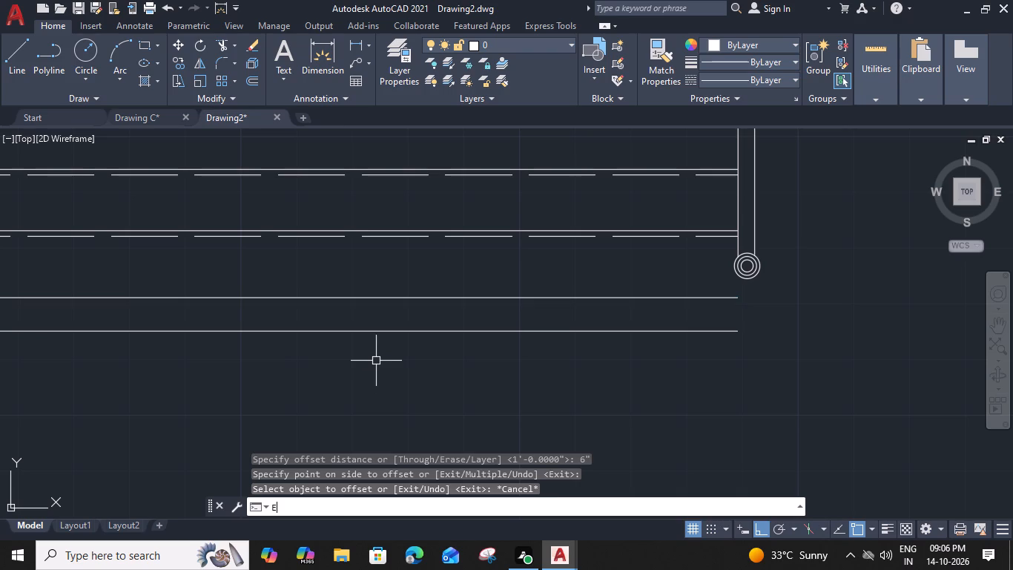
{"action": "scroll", "coordinate": [377, 364], "scroll_direction": "down", "scroll_amount": 2}
{"action": "left_click", "coordinate": [440, 350]}
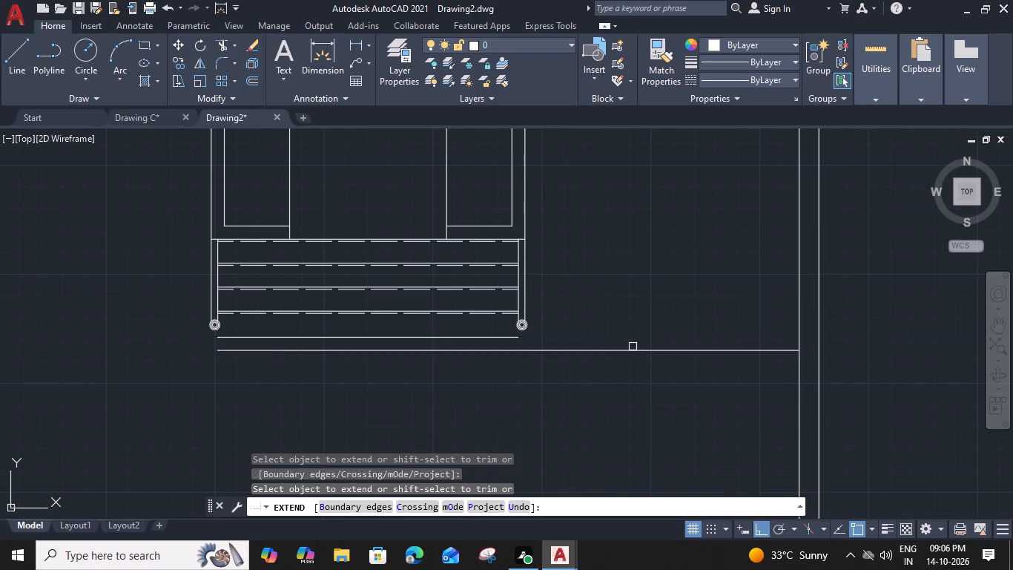
{"action": "left_click", "coordinate": [639, 350]}
{"action": "left_click", "coordinate": [472, 339]}
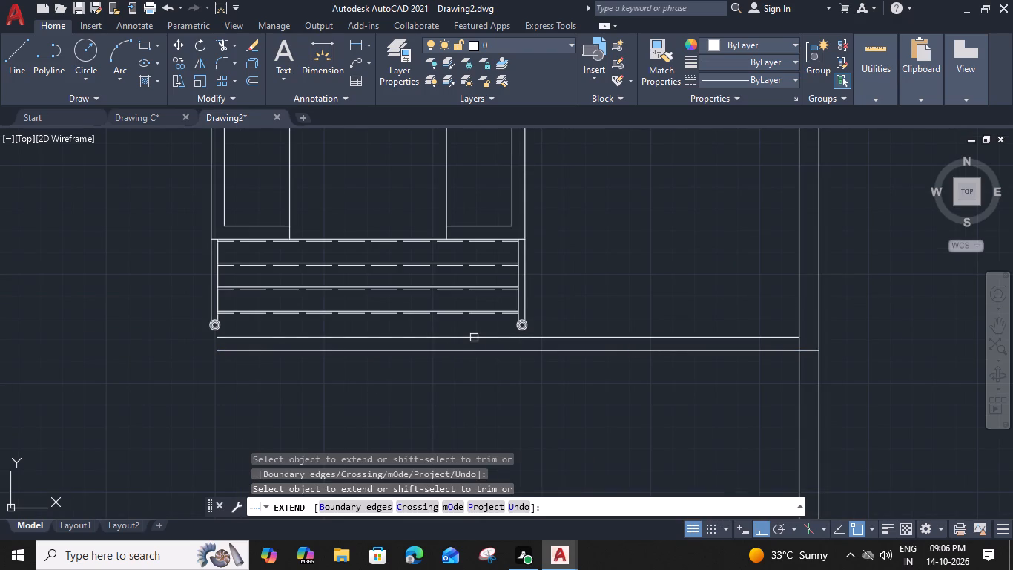
Trim the southeast boundary corner, removing the inner line's crossing stub and both east wall lines south of the front wall.
{"action": "scroll", "coordinate": [773, 338], "scroll_direction": "up", "scroll_amount": 2}
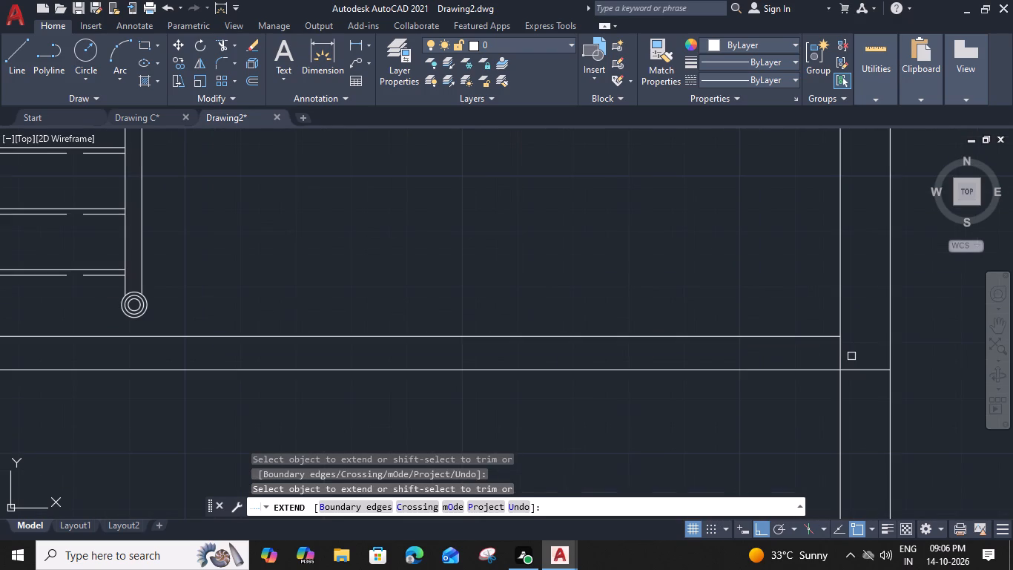
{"action": "left_click", "coordinate": [840, 350], "text": "shift"}
{"action": "scroll", "coordinate": [839, 352], "scroll_direction": "down", "scroll_amount": 2}
{"action": "left_click", "coordinate": [897, 404], "text": "shift"}
{"action": "left_click", "coordinate": [732, 446], "text": "shift"}
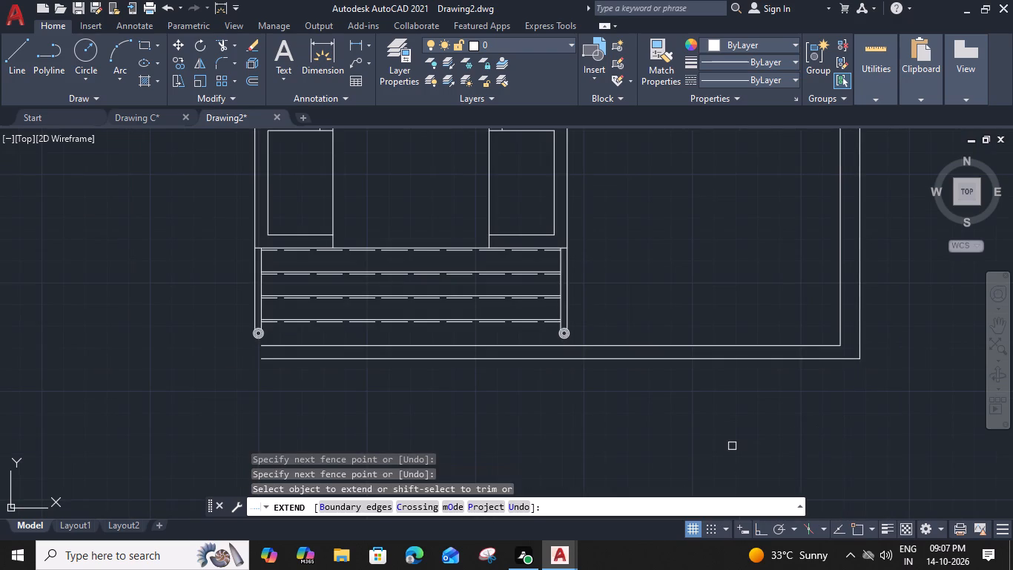
{"action": "scroll", "coordinate": [488, 436], "scroll_direction": "down", "scroll_amount": 2}
{"action": "middle_click_drag", "start_coordinate": [315, 451], "coordinate": [558, 410]}
{"action": "key", "text": "Escape"}
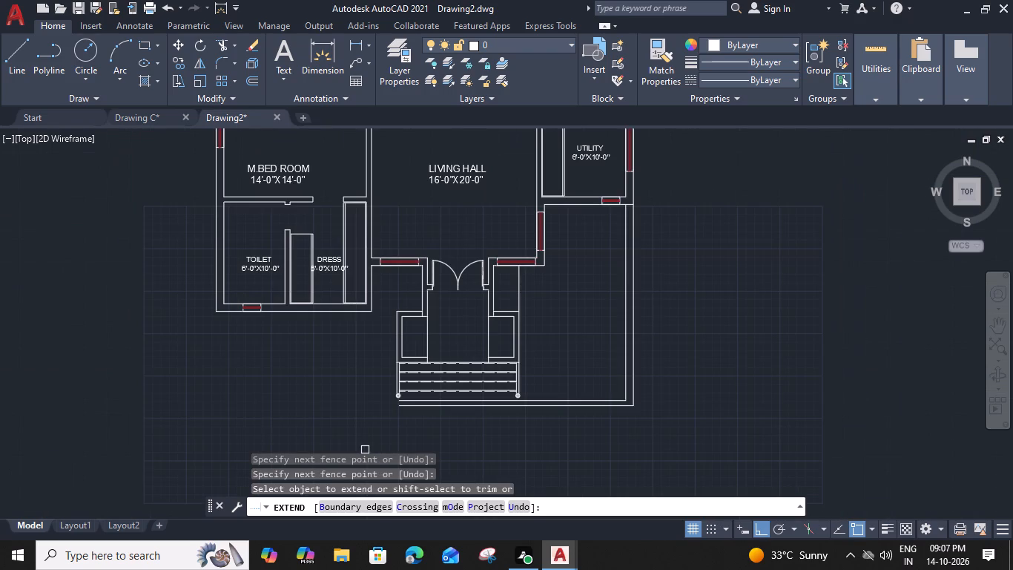
Draw a vertical line from the outer southwest corner of the master bedroom's toilet south past the front boundary lines.
{"action": "scroll", "coordinate": [468, 271], "scroll_direction": "up", "scroll_amount": 2}
{"action": "type", "text": "L"}
{"action": "key", "text": "space"}
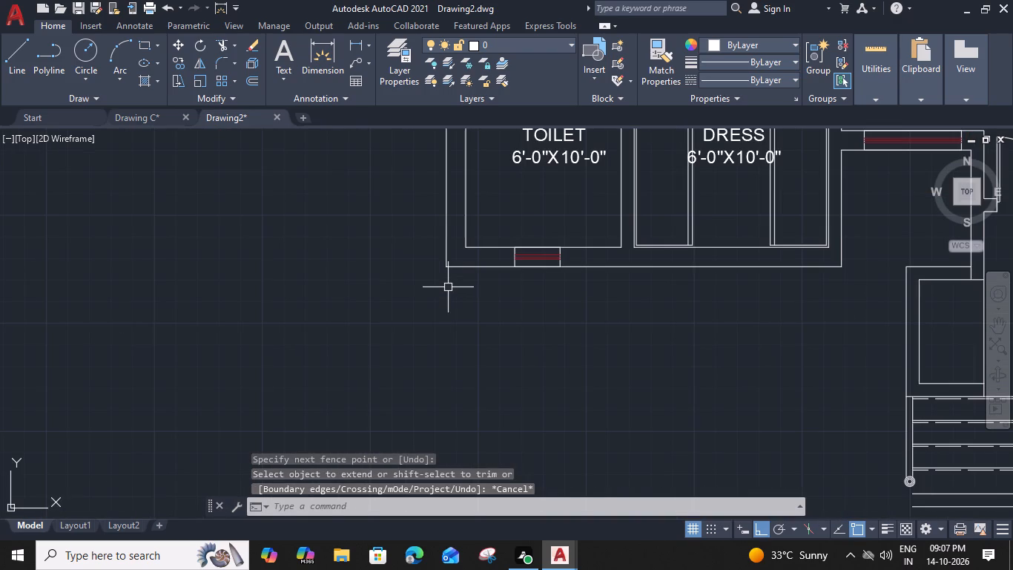
{"action": "left_click", "coordinate": [446, 263]}
{"action": "scroll", "coordinate": [466, 398], "scroll_direction": "down", "scroll_amount": 2}
{"action": "middle_click_drag", "start_coordinate": [442, 332], "coordinate": [441, 315]}
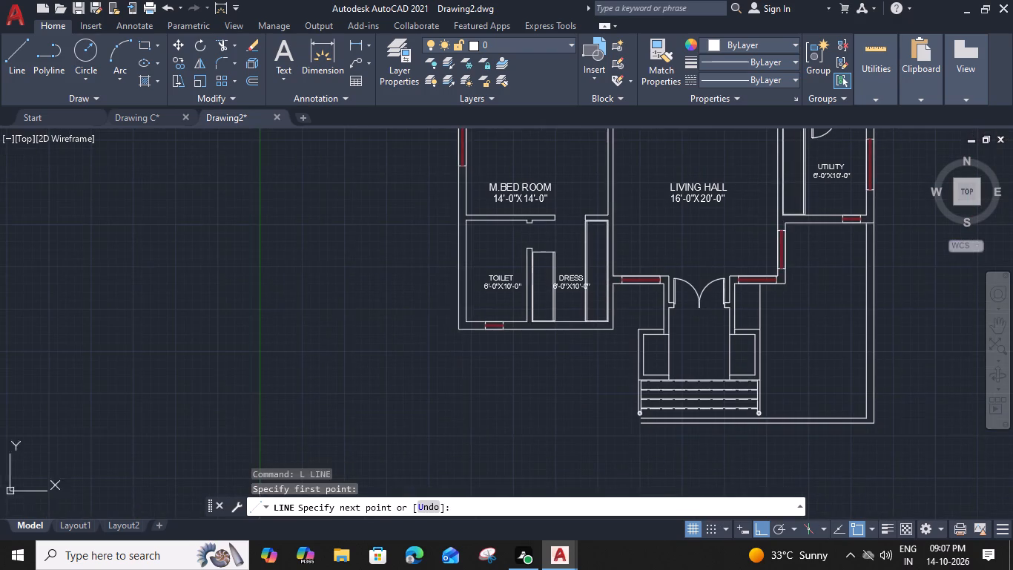
{"action": "scroll", "coordinate": [471, 418], "scroll_direction": "up", "scroll_amount": 2}
{"action": "left_click", "coordinate": [439, 446]}
{"action": "key", "text": "Escape"}
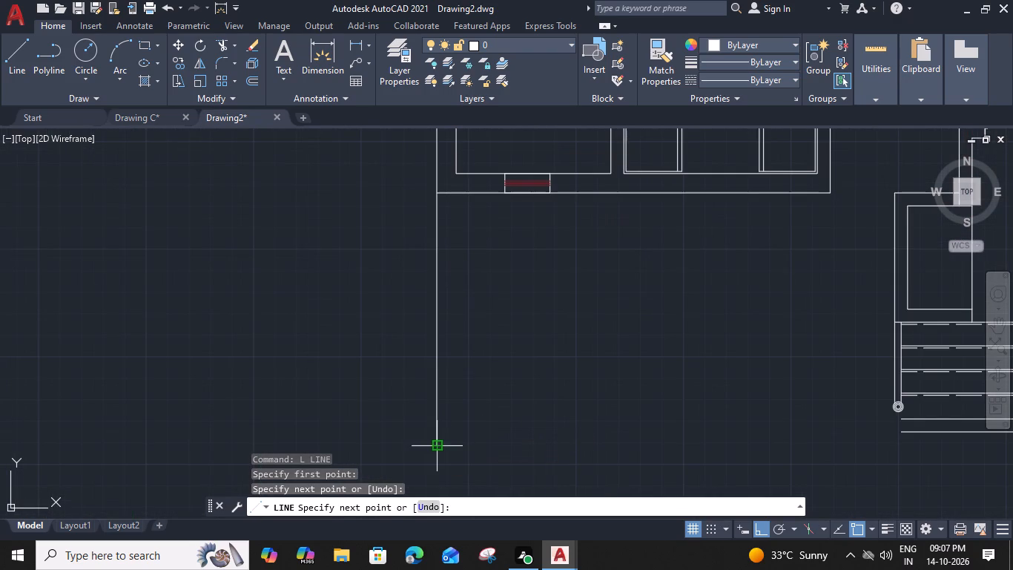
Offset the new southwest vertical line 6" to the east to form the west boundary wall.
{"action": "left_click", "coordinate": [440, 345]}
{"action": "left_click_drag", "start_coordinate": [415, 416], "coordinate": [408, 417]}
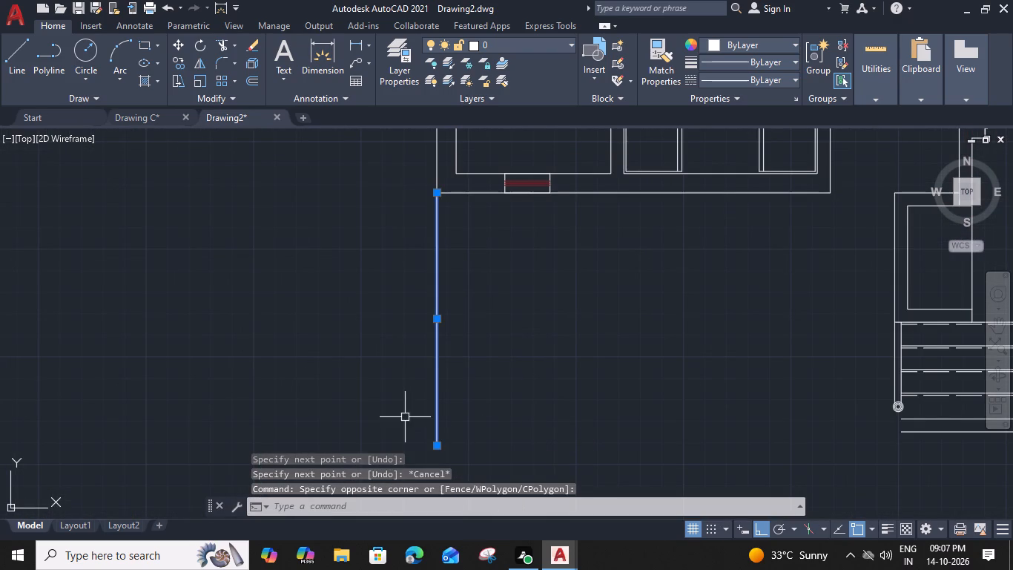
{"action": "type", "text": "O 6\""}
{"action": "key", "text": "Return"}
{"action": "left_click", "coordinate": [595, 334]}
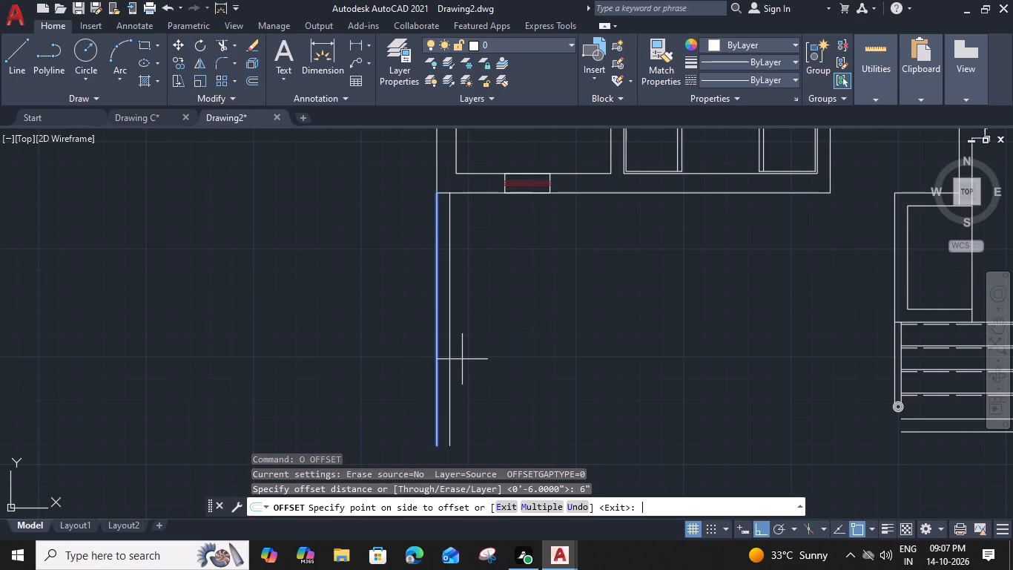
{"action": "key", "text": "Escape"}
Extend the two front boundary lines west, the inner to the inner west wall line and the outer to the outer one.
{"action": "type", "text": "EX"}
{"action": "key", "text": "space"}
{"action": "middle_click_drag", "start_coordinate": [644, 379], "coordinate": [515, 304]}
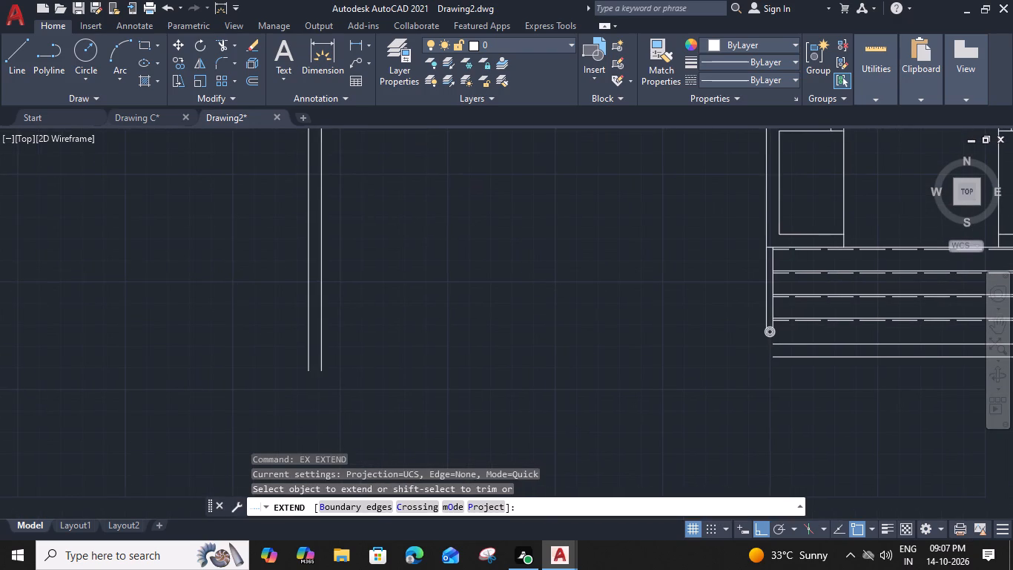
{"action": "left_click", "coordinate": [796, 359]}
{"action": "left_click", "coordinate": [796, 345]}
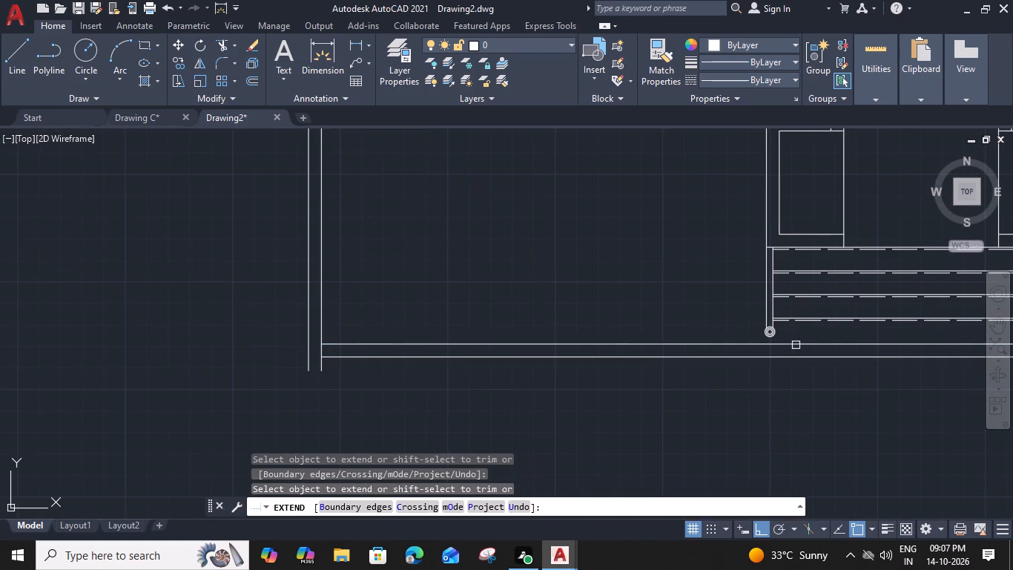
{"action": "left_click", "coordinate": [341, 357]}
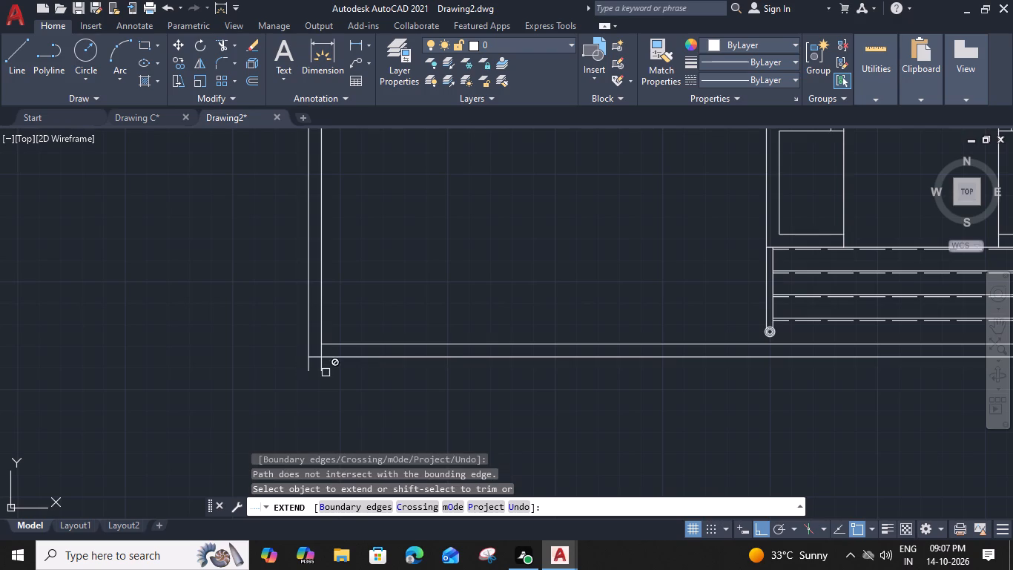
Trim the overhanging ends of both west wall lines and the crossing stub at the southwest boundary corner.
{"action": "scroll", "coordinate": [326, 372], "scroll_direction": "up", "scroll_amount": 2}
{"action": "left_click", "coordinate": [317, 364], "text": "shift"}
{"action": "left_click", "coordinate": [297, 365], "text": "shift"}
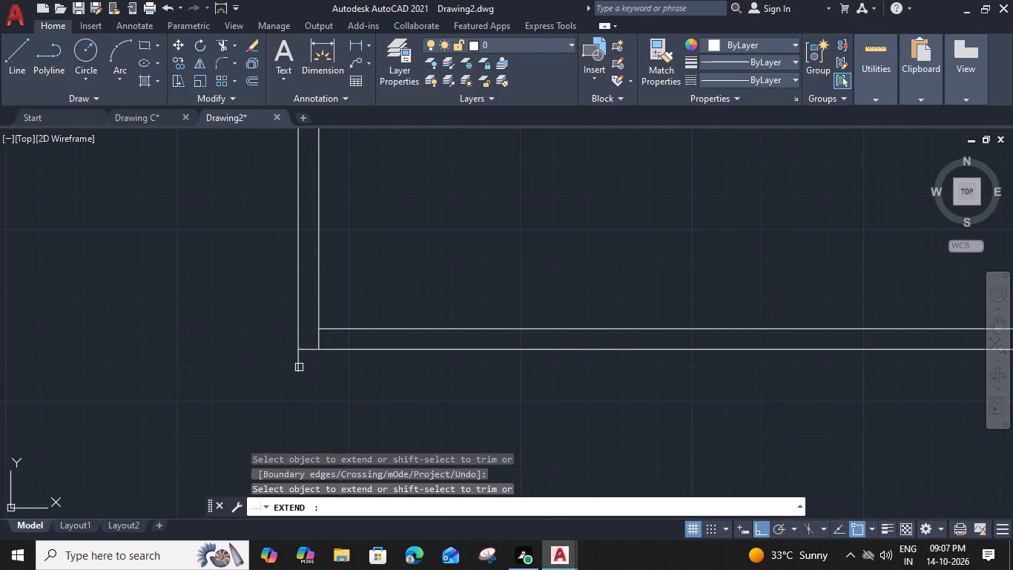
{"action": "left_click", "coordinate": [322, 338]}
{"action": "left_click", "coordinate": [317, 338], "text": "shift"}
{"action": "key", "text": "Escape"}
Draw a vertical line from the outer northwest corner of M.BED ROOM north past the top wall of BED ROOM 2.
{"action": "scroll", "coordinate": [317, 338], "scroll_direction": "down", "scroll_amount": 2}
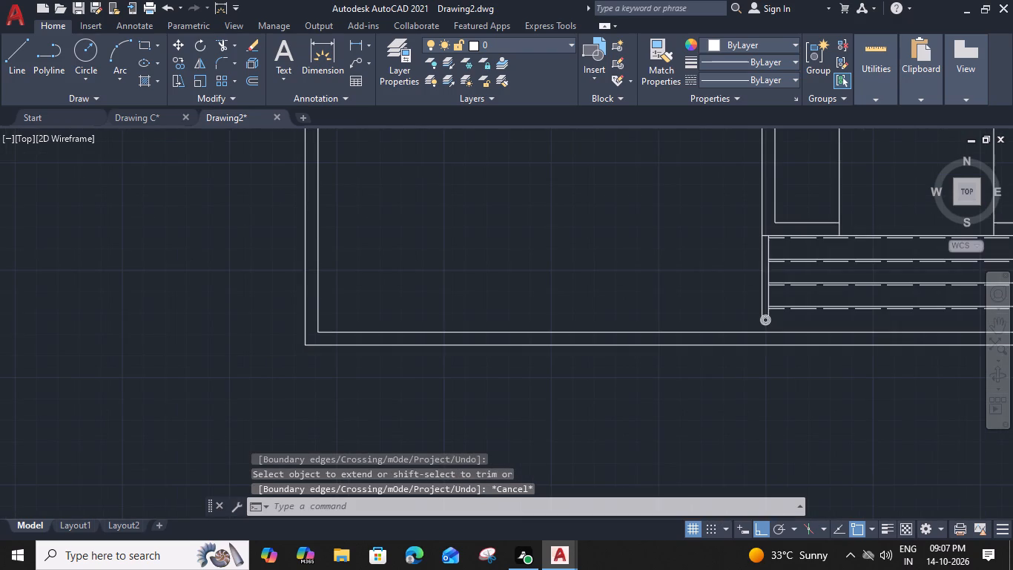
{"action": "middle_click_drag", "start_coordinate": [536, 313], "coordinate": [437, 373]}
{"action": "middle_click_drag", "start_coordinate": [322, 336], "coordinate": [368, 532]}
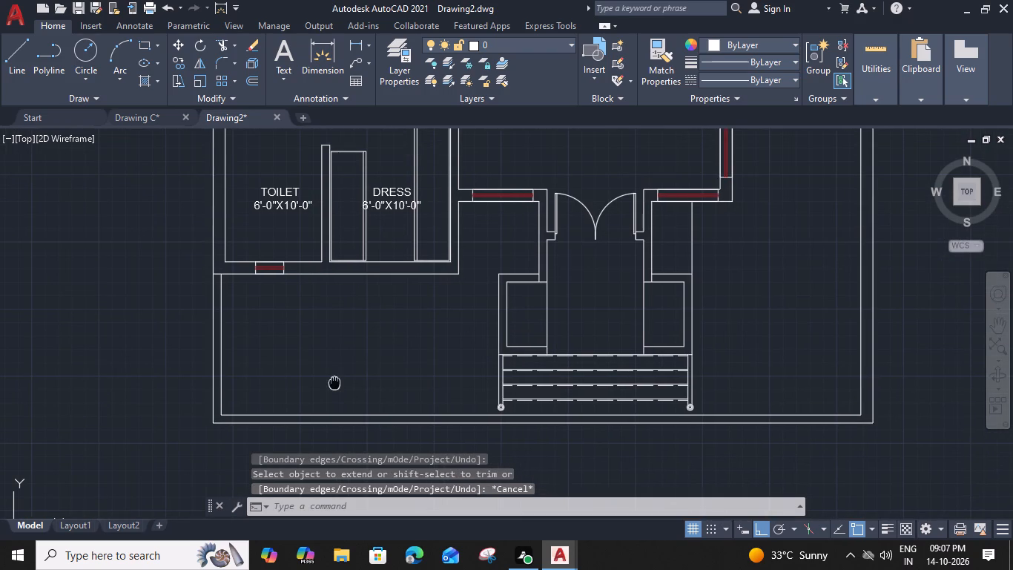
{"action": "middle_click_drag", "start_coordinate": [336, 273], "coordinate": [367, 569]}
{"action": "key", "text": "l"}
{"action": "key", "text": "space"}
{"action": "left_click", "coordinate": [291, 366]}
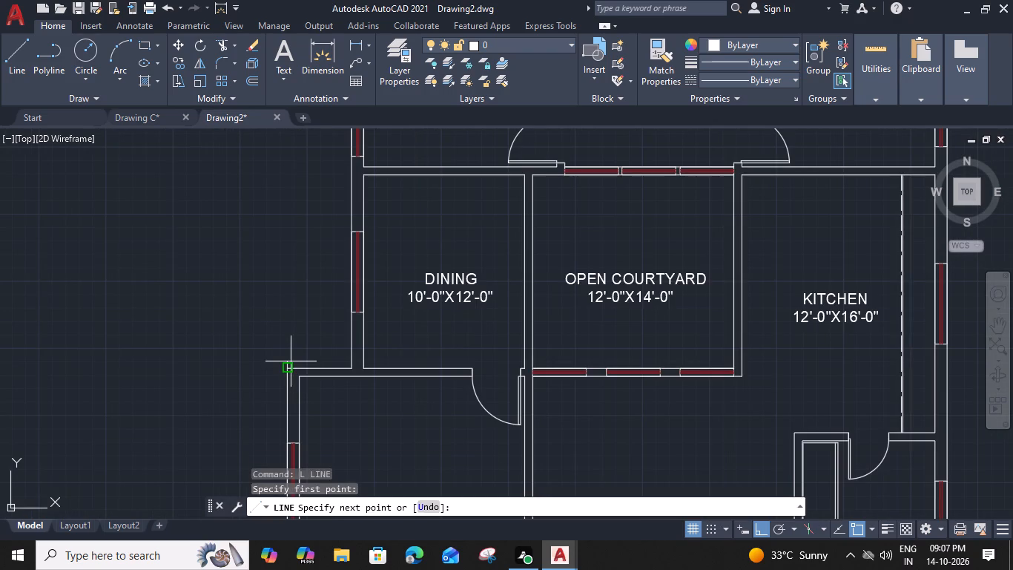
{"action": "scroll", "coordinate": [282, 251], "scroll_direction": "down", "scroll_amount": 3}
{"action": "middle_click_drag", "start_coordinate": [280, 243], "coordinate": [255, 383]}
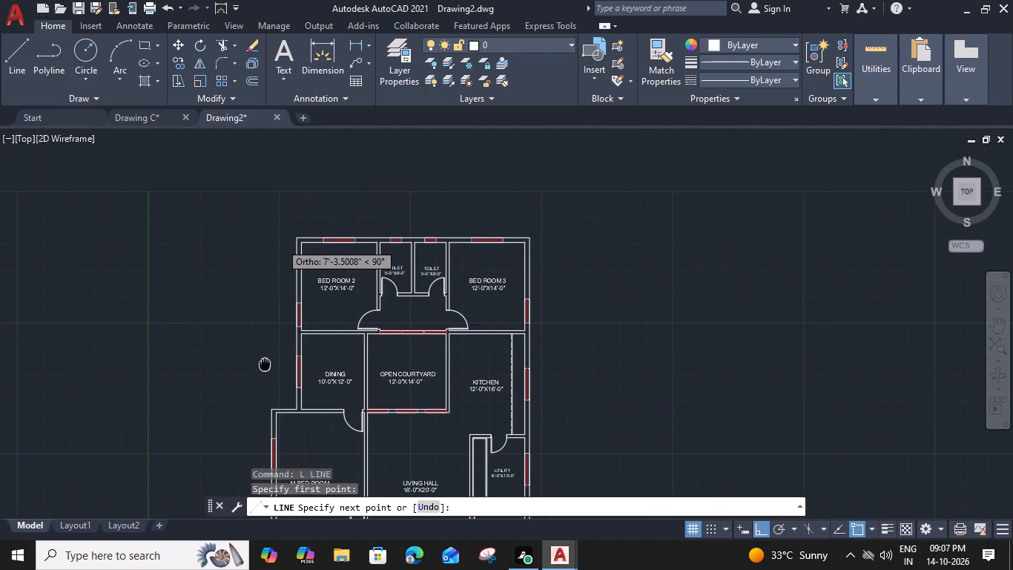
{"action": "left_click", "coordinate": [255, 244]}
{"action": "key", "text": "Escape"}
Offset the vertical line west of BED ROOM 2 and DINING 6" to the east.
{"action": "left_click", "coordinate": [260, 296]}
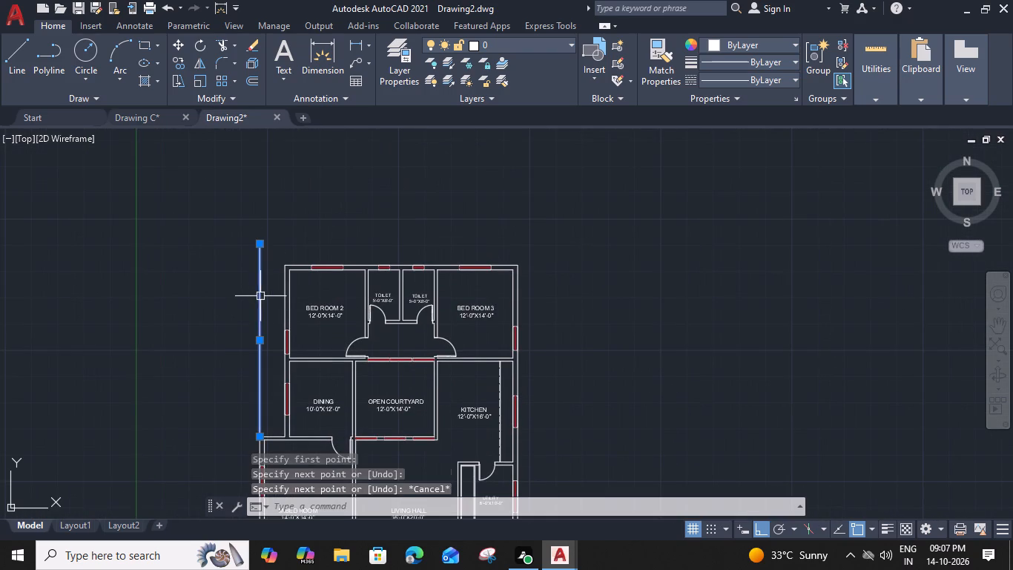
{"action": "type", "text": "O 6\""}
{"action": "key", "text": "Return"}
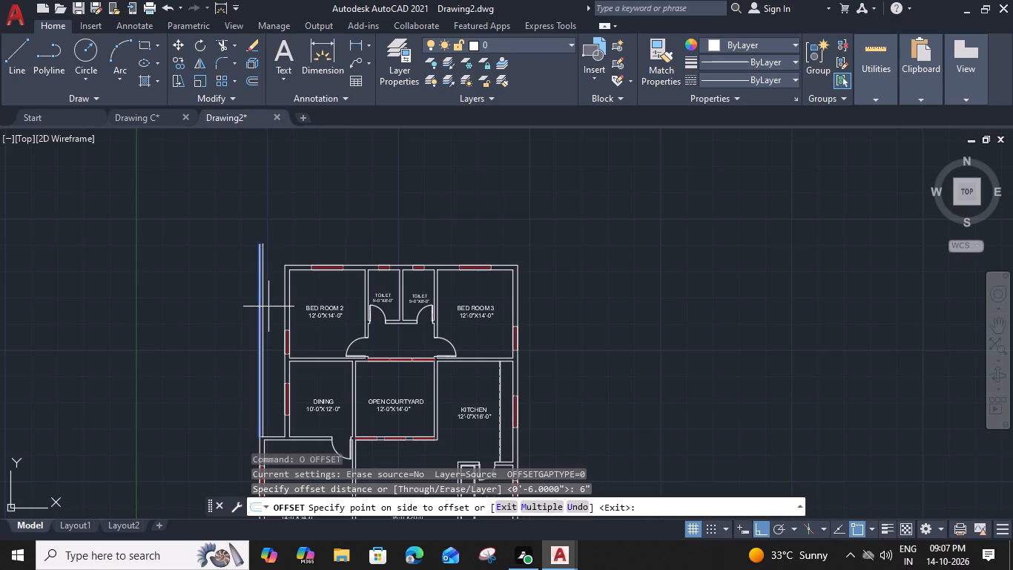
{"action": "left_click", "coordinate": [284, 318]}
{"action": "key", "text": "Escape"}
{"action": "scroll", "coordinate": [273, 229], "scroll_direction": "up", "scroll_amount": 3}
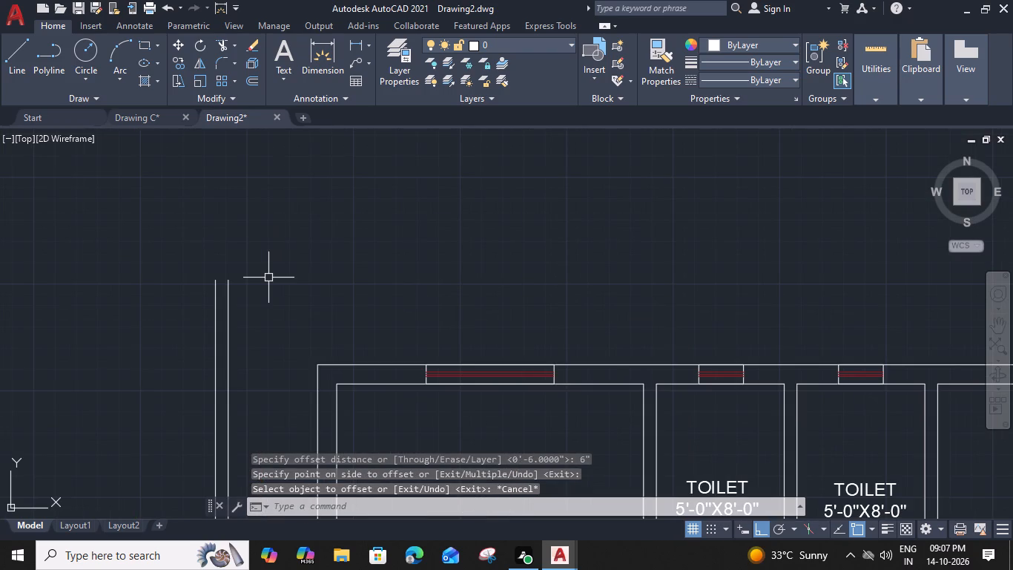
{"action": "scroll", "coordinate": [340, 295], "scroll_direction": "down", "scroll_amount": 1}
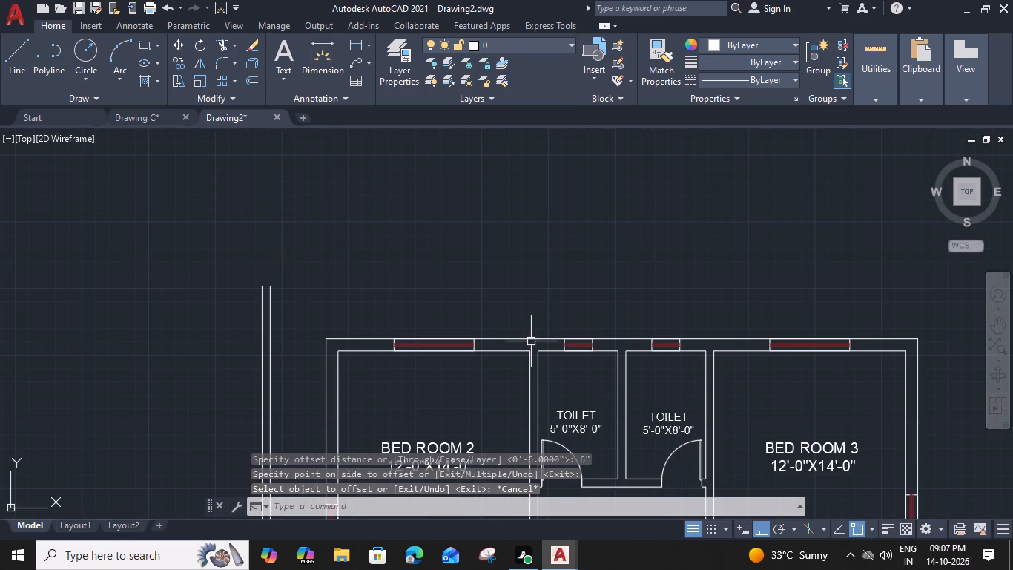
Offset the outer top wall line above BED ROOM 2, the toilets and BED ROOM 3 by 2' to the north.
{"action": "left_click", "coordinate": [531, 338]}
{"action": "type", "text": "O 2'"}
{"action": "key", "text": "space"}
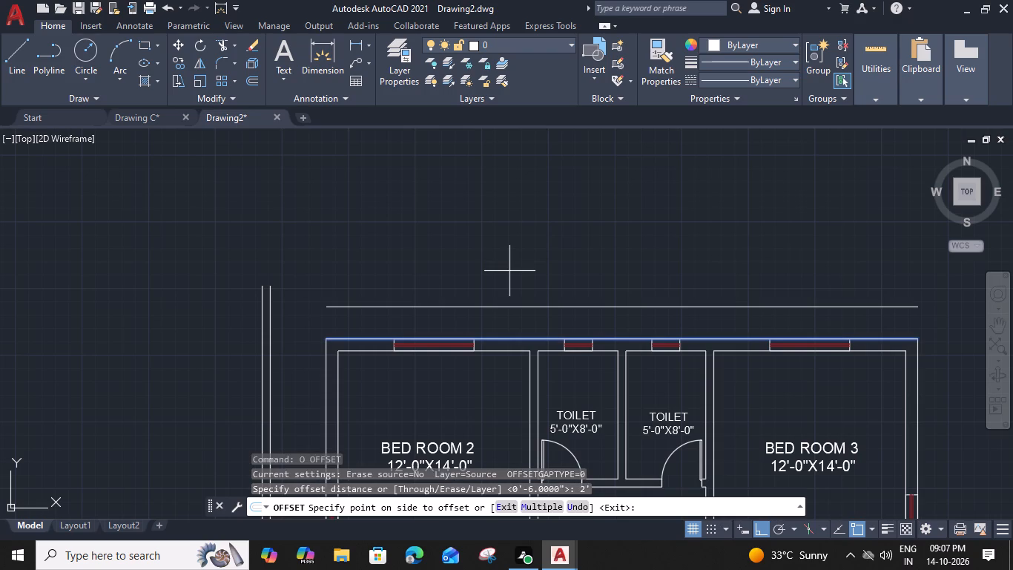
{"action": "left_click", "coordinate": [512, 267]}
{"action": "key", "text": "Escape"}
Offset the new horizontal line north of the bedrooms 6" further north to form the rear boundary wall.
{"action": "left_click", "coordinate": [581, 305]}
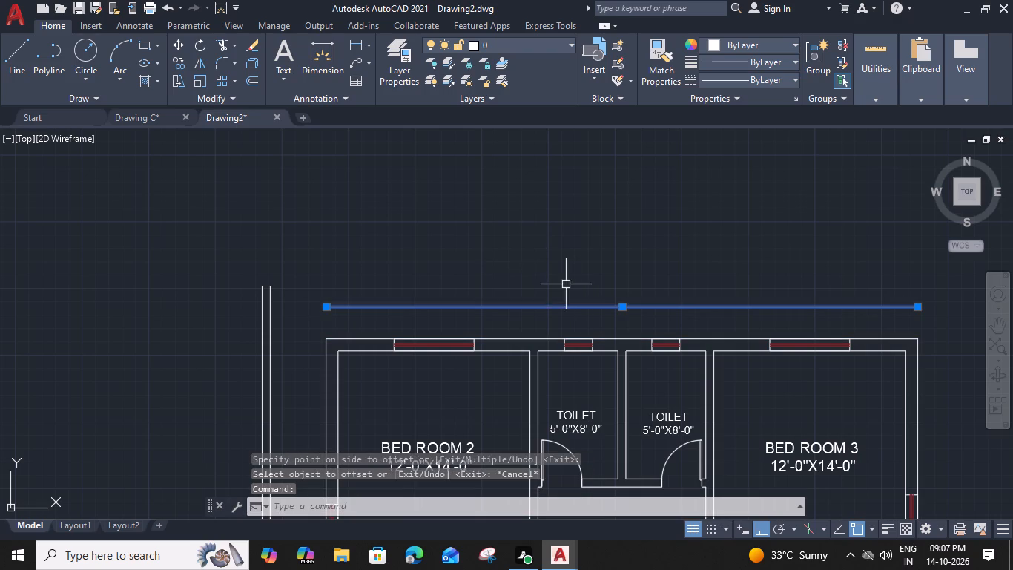
{"action": "type", "text": "O"}
{"action": "key", "text": "space"}
{"action": "type", "text": "6\""}
{"action": "key", "text": "Return"}
{"action": "left_click", "coordinate": [537, 247]}
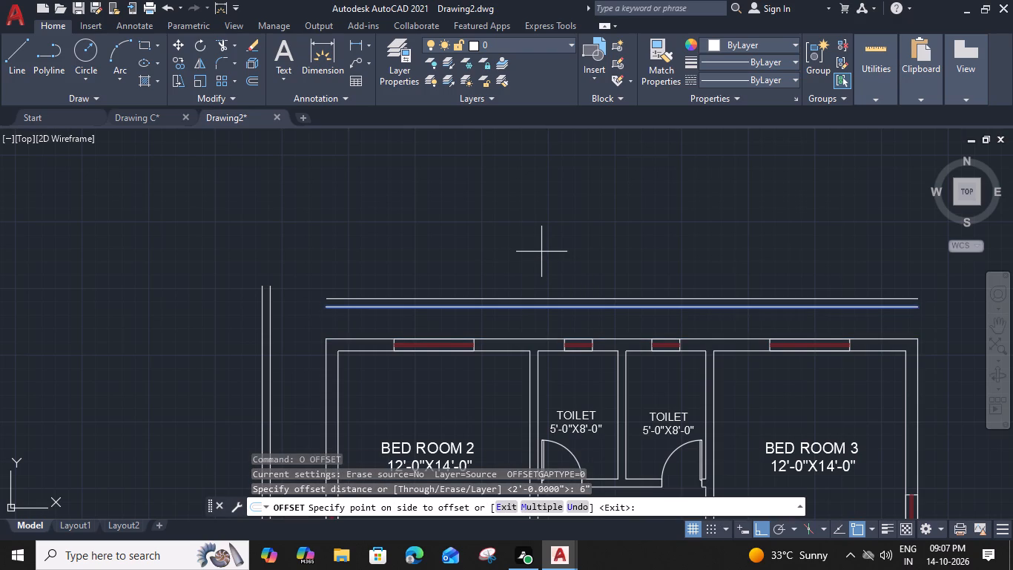
{"action": "key", "text": "Escape"}
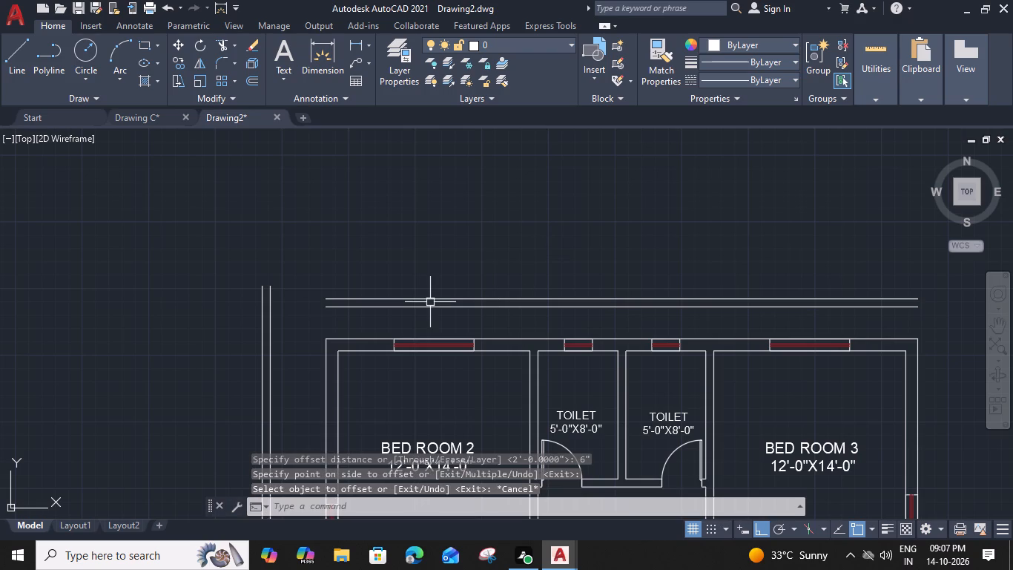
Extend the two rear boundary lines west, the inner to the inner west boundary line and the outer to the outer one.
{"action": "type", "text": "EX"}
{"action": "key", "text": "space"}
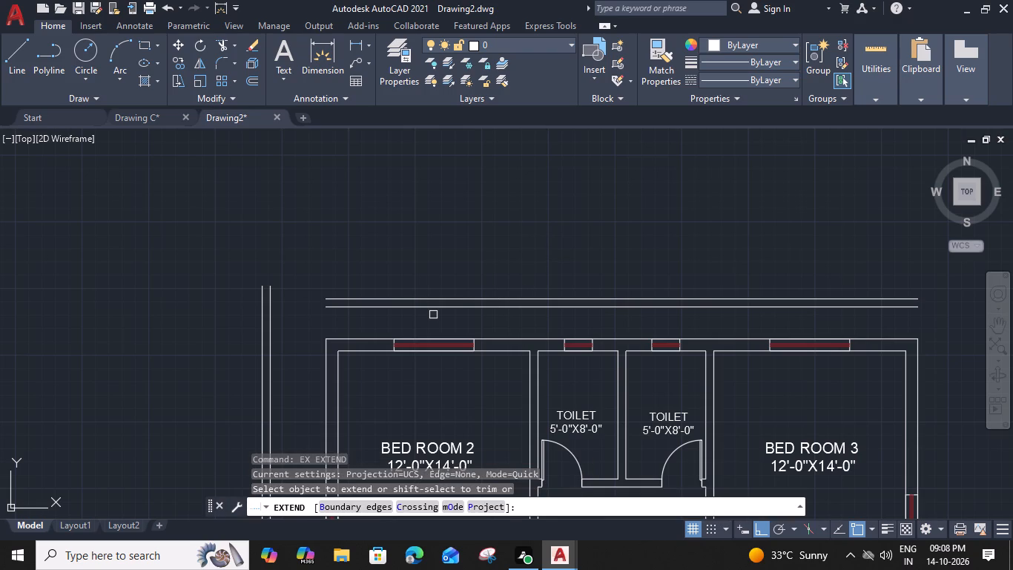
{"action": "left_click", "coordinate": [430, 308]}
{"action": "left_click", "coordinate": [426, 299]}
{"action": "left_click", "coordinate": [419, 299]}
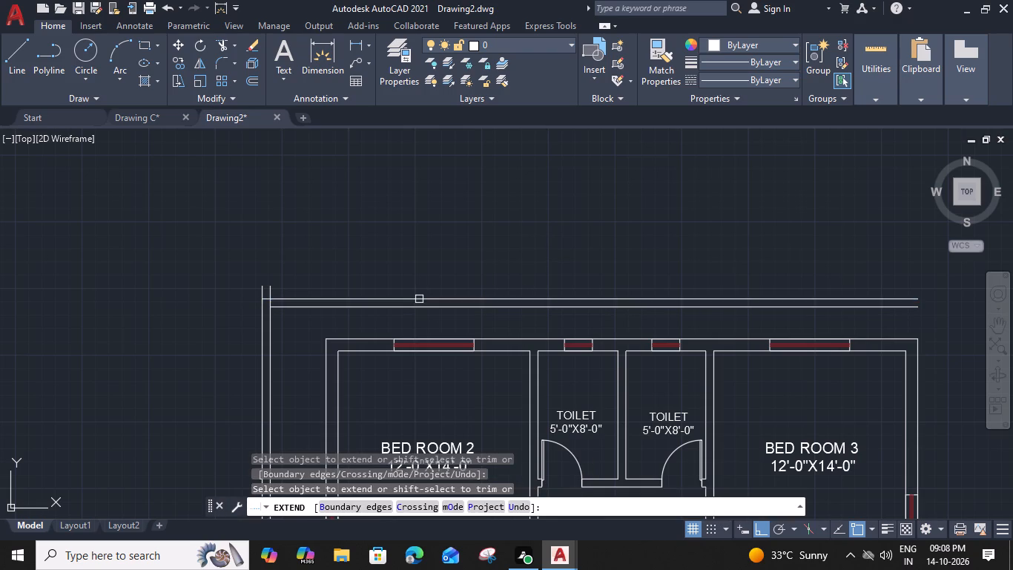
Trim the overhanging tops of both west boundary lines and the crossing stub at the northwest boundary corner.
{"action": "scroll", "coordinate": [257, 282], "scroll_direction": "up", "scroll_amount": 1}
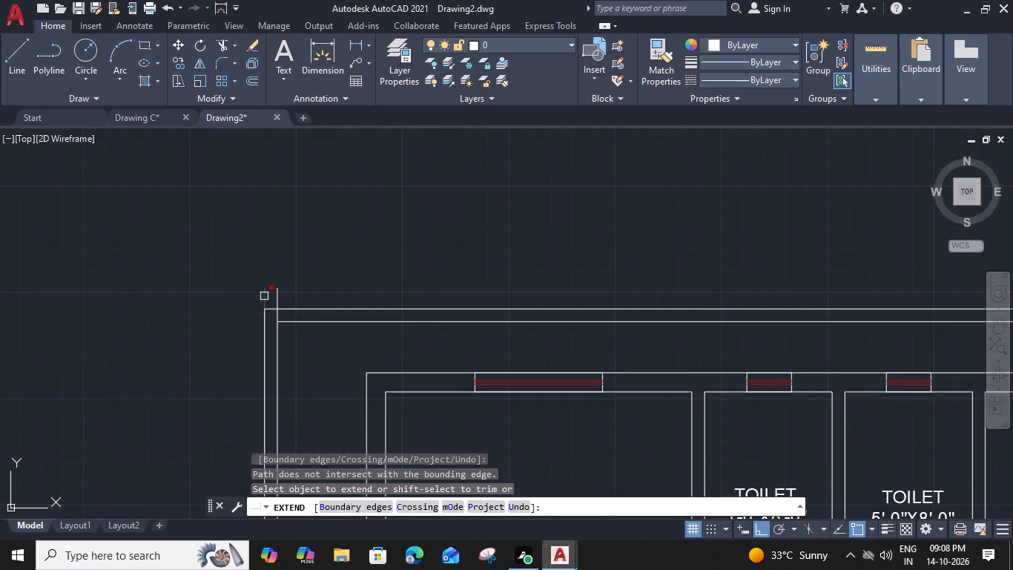
{"action": "left_click", "coordinate": [264, 296], "text": "shift"}
{"action": "left_click", "coordinate": [276, 296], "text": "shift"}
{"action": "scroll", "coordinate": [277, 318], "scroll_direction": "up", "scroll_amount": 2}
{"action": "left_click", "coordinate": [273, 314], "text": "shift"}
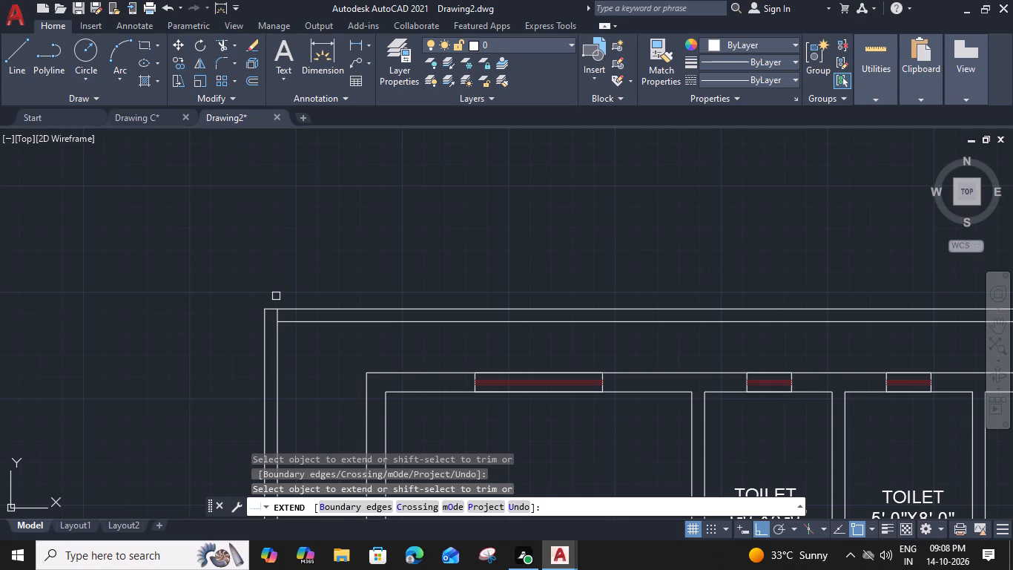
{"action": "scroll", "coordinate": [274, 314], "scroll_direction": "down", "scroll_amount": 4}
{"action": "middle_click_drag", "start_coordinate": [573, 325], "coordinate": [335, 240]}
{"action": "key", "text": "Escape"}
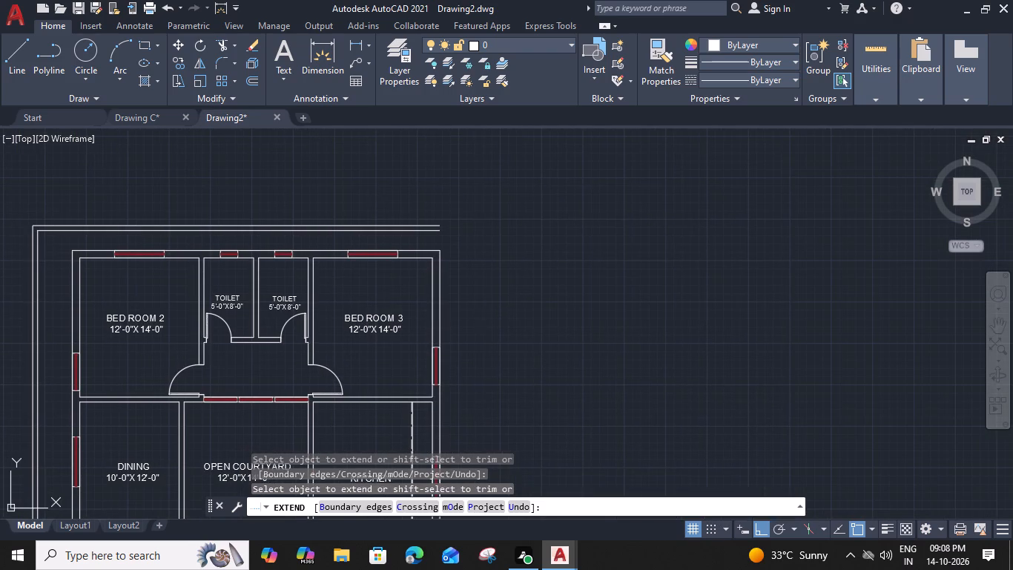
Offset the outer east wall line of BED ROOM 3 and KITCHEN 2' to the east.
{"action": "left_click", "coordinate": [441, 296]}
{"action": "type", "text": "O 2"}
{"action": "type", "text": "'"}
{"action": "key", "text": "space"}
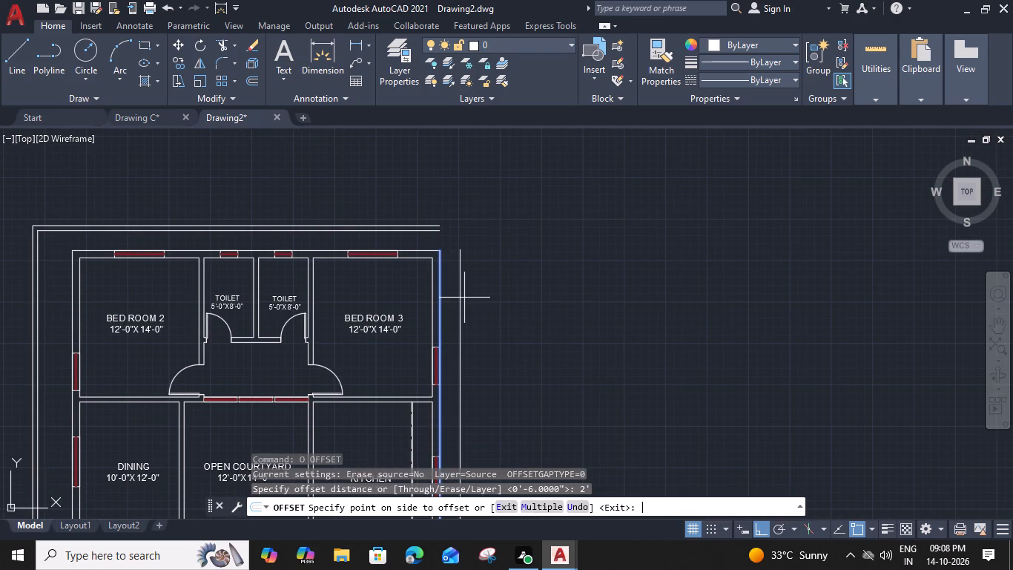
{"action": "left_click", "coordinate": [556, 289]}
{"action": "key", "text": "Escape"}
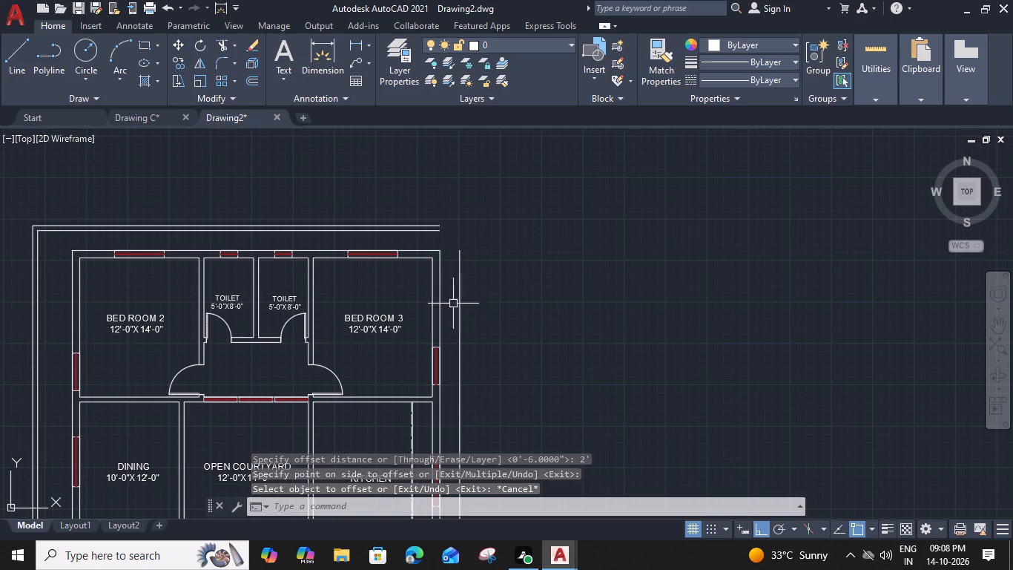
Offset the new vertical line east of the house 6" further east to form the east boundary wall.
{"action": "left_click", "coordinate": [461, 301]}
{"action": "type", "text": "O 6\""}
{"action": "key", "text": "Return"}
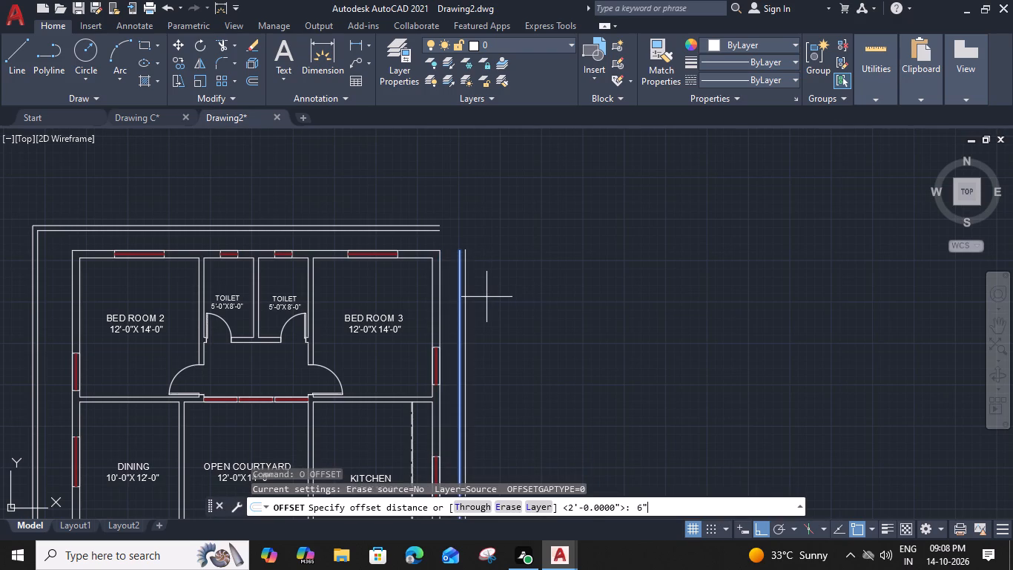
{"action": "left_click_drag", "start_coordinate": [549, 293], "coordinate": [555, 294]}
{"action": "key", "text": "Escape"}
Fillet the northeast boundary corner in Multiple mode with zero radius, joining inner line to inner and outer line to outer.
{"action": "key", "text": "f"}
{"action": "key", "text": "space"}
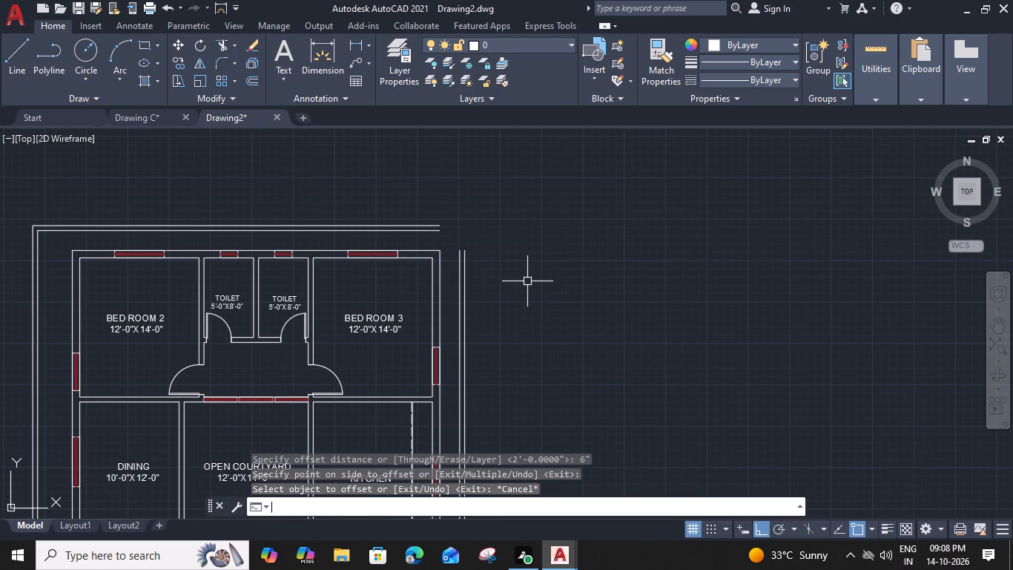
{"action": "scroll", "coordinate": [435, 225], "scroll_direction": "up", "scroll_amount": 3}
{"action": "type", "text": "M"}
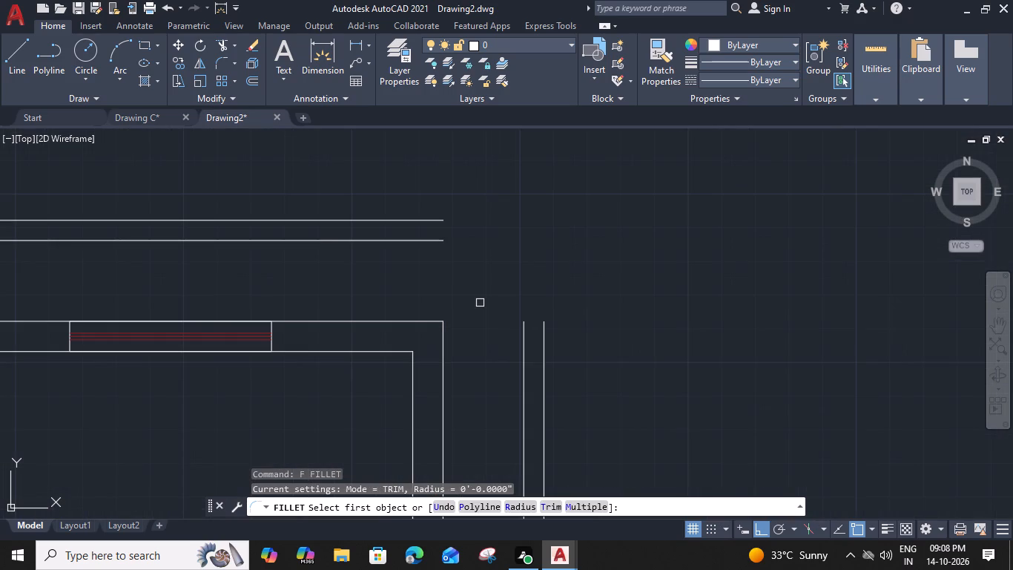
{"action": "key", "text": "space"}
{"action": "left_click", "coordinate": [525, 335]}
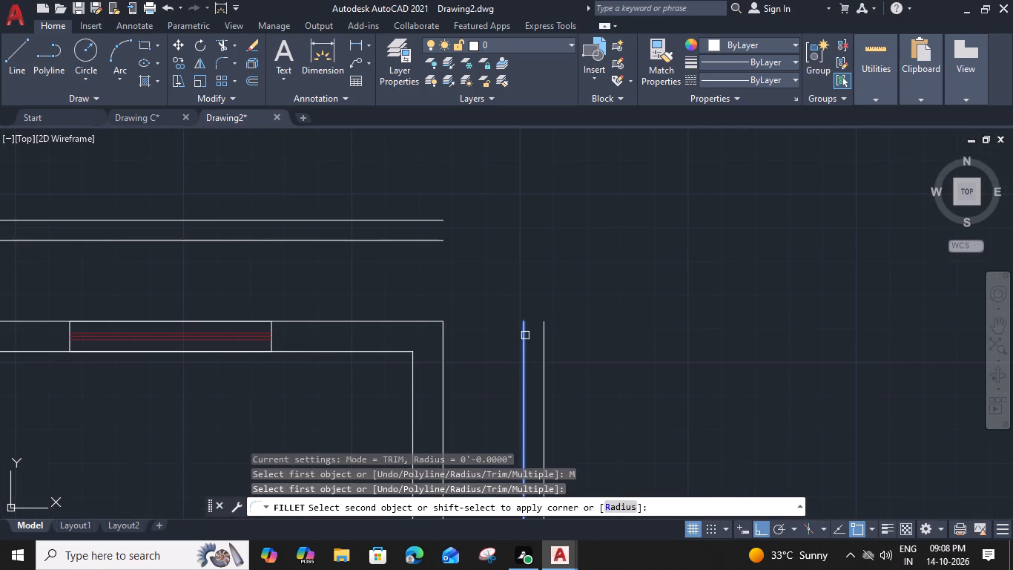
{"action": "left_click", "coordinate": [406, 243]}
{"action": "left_click", "coordinate": [547, 359]}
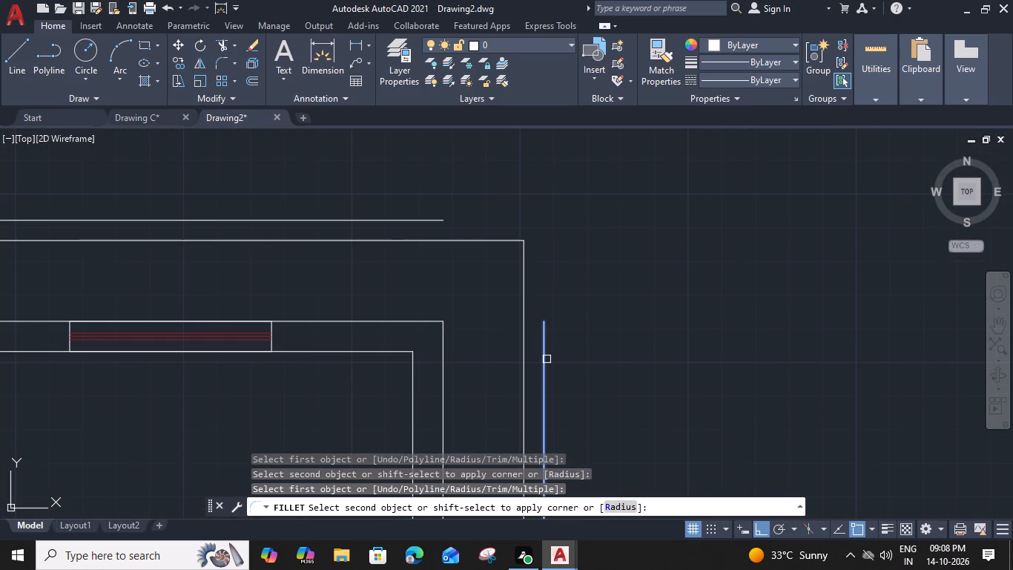
{"action": "left_click", "coordinate": [427, 219]}
Fillet the southeast boundary corner, joining the outer front line to the outer east line and the inner to the inner.
{"action": "scroll", "coordinate": [435, 232], "scroll_direction": "down", "scroll_amount": 4}
{"action": "scroll", "coordinate": [528, 313], "scroll_direction": "down", "scroll_amount": 3}
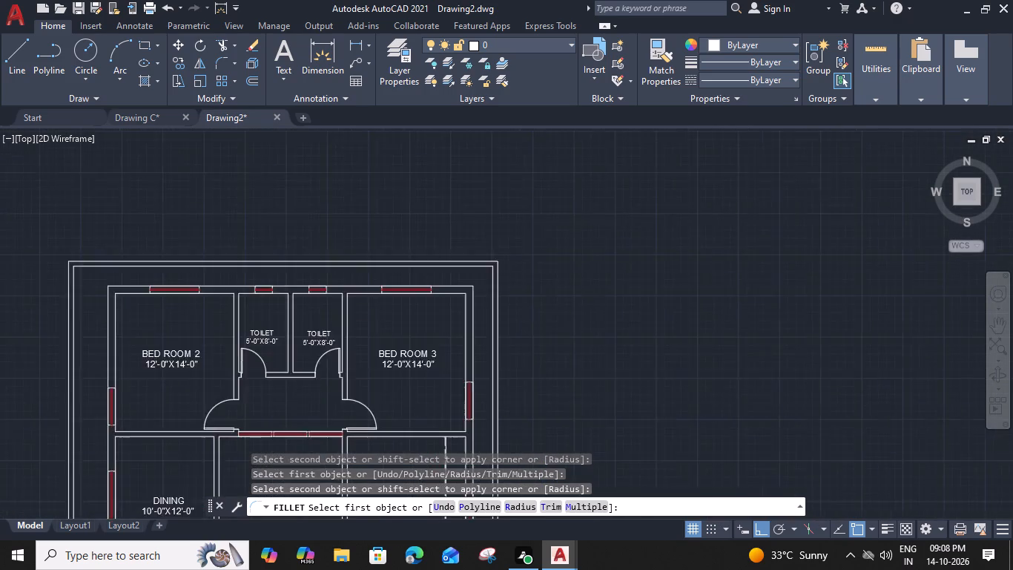
{"action": "middle_click_drag", "start_coordinate": [529, 366], "coordinate": [537, 113]}
{"action": "middle_click_drag", "start_coordinate": [552, 412], "coordinate": [547, 347]}
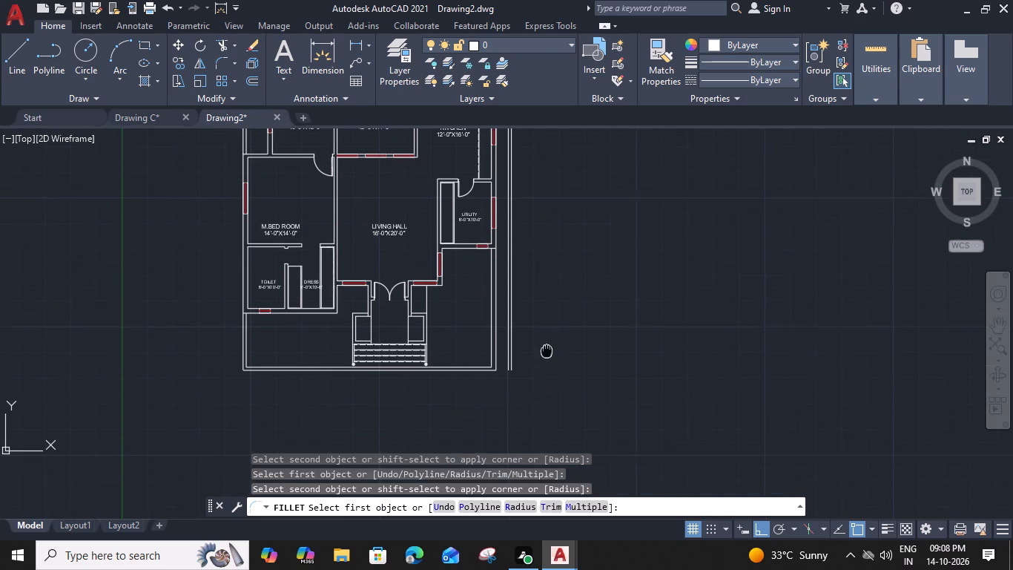
{"action": "scroll", "coordinate": [505, 381], "scroll_direction": "up", "scroll_amount": 4}
{"action": "left_click", "coordinate": [455, 317]}
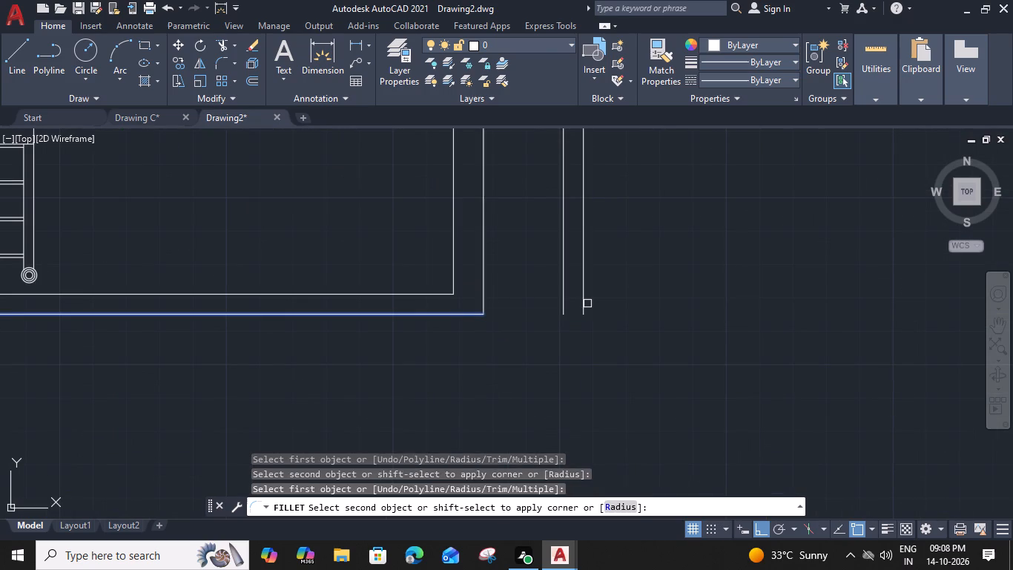
{"action": "left_click", "coordinate": [587, 304]}
{"action": "left_click", "coordinate": [586, 300]}
{"action": "left_click", "coordinate": [382, 295]}
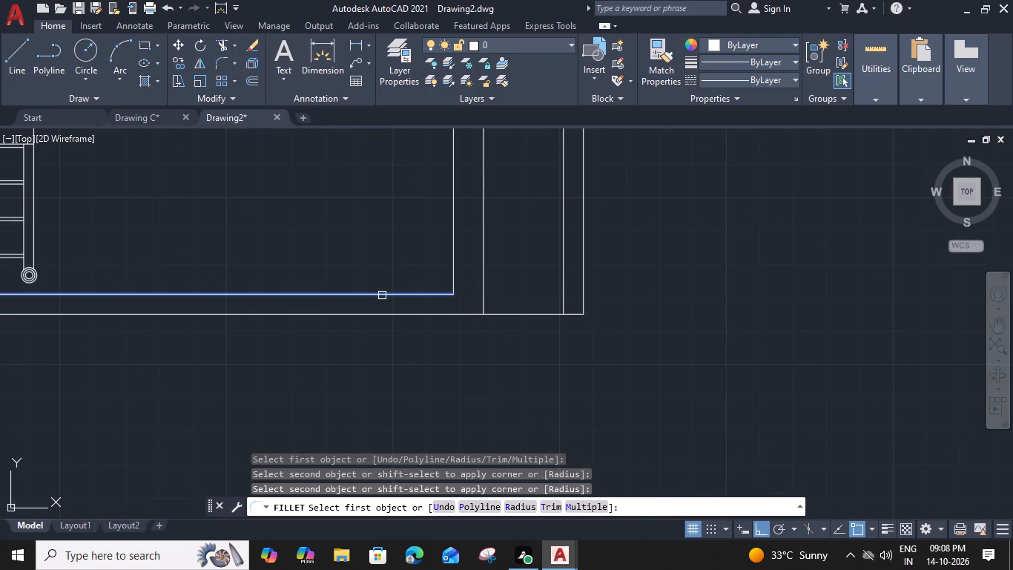
{"action": "left_click", "coordinate": [567, 286]}
{"action": "key", "text": "Escape"}
Trim the stub of the former east wall line between the two front boundary lines near the southeast corner.
{"action": "type", "text": "TR"}
{"action": "key", "text": "space"}
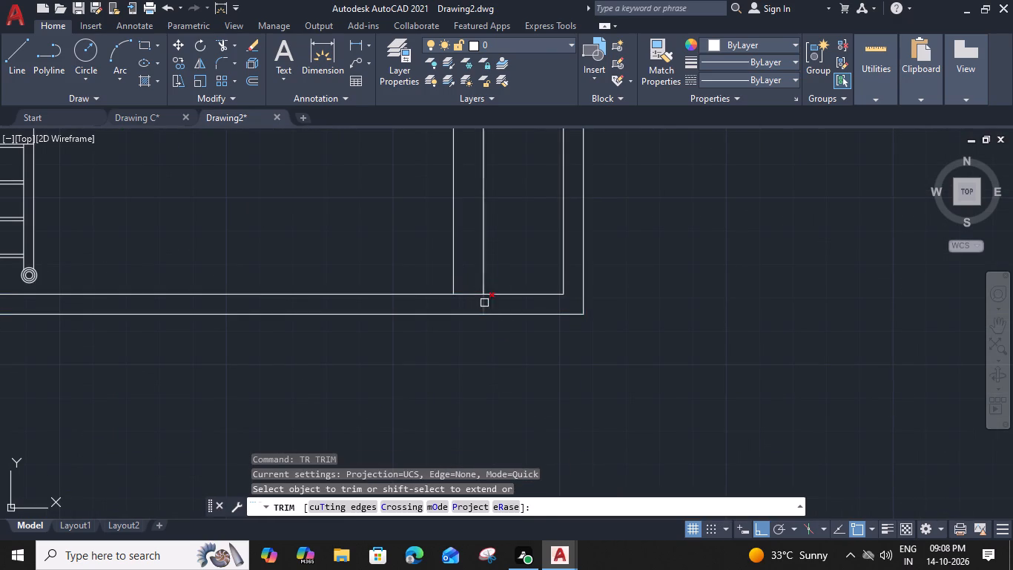
{"action": "left_click", "coordinate": [484, 303]}
{"action": "key", "text": "Escape"}
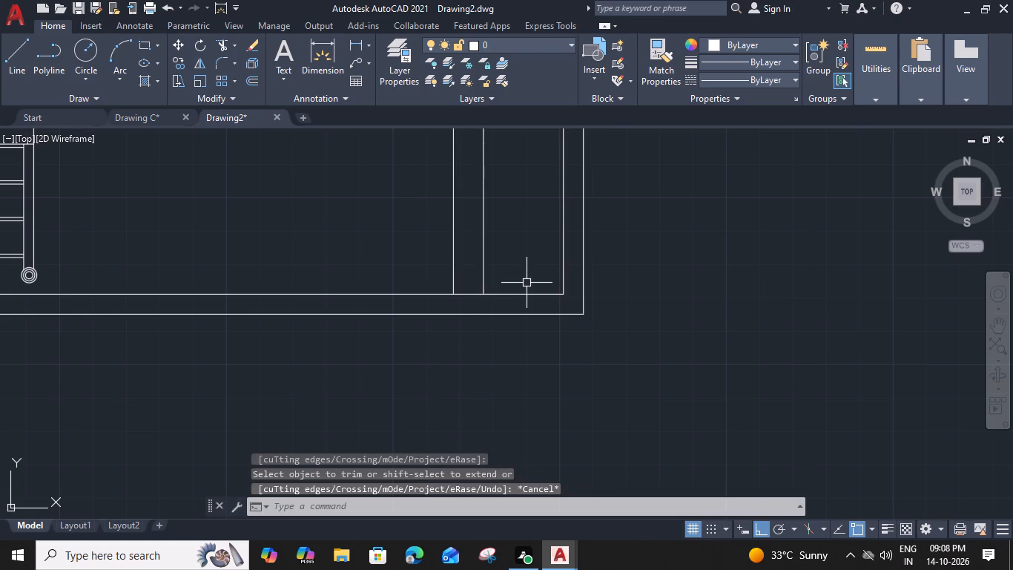
Trim away the two former east wall lines running from the UTILITY's south wall down to the front boundary.
{"action": "scroll", "coordinate": [539, 219], "scroll_direction": "down", "scroll_amount": 1}
{"action": "middle_click_drag", "start_coordinate": [539, 220], "coordinate": [538, 309]}
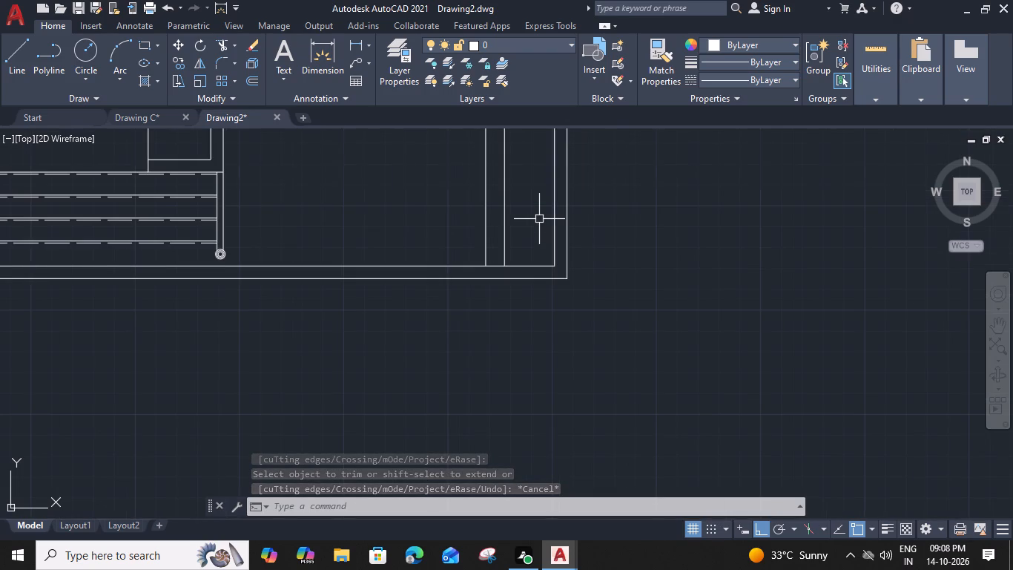
{"action": "scroll", "coordinate": [530, 286], "scroll_direction": "down", "scroll_amount": 1}
{"action": "middle_click_drag", "start_coordinate": [538, 254], "coordinate": [515, 393]}
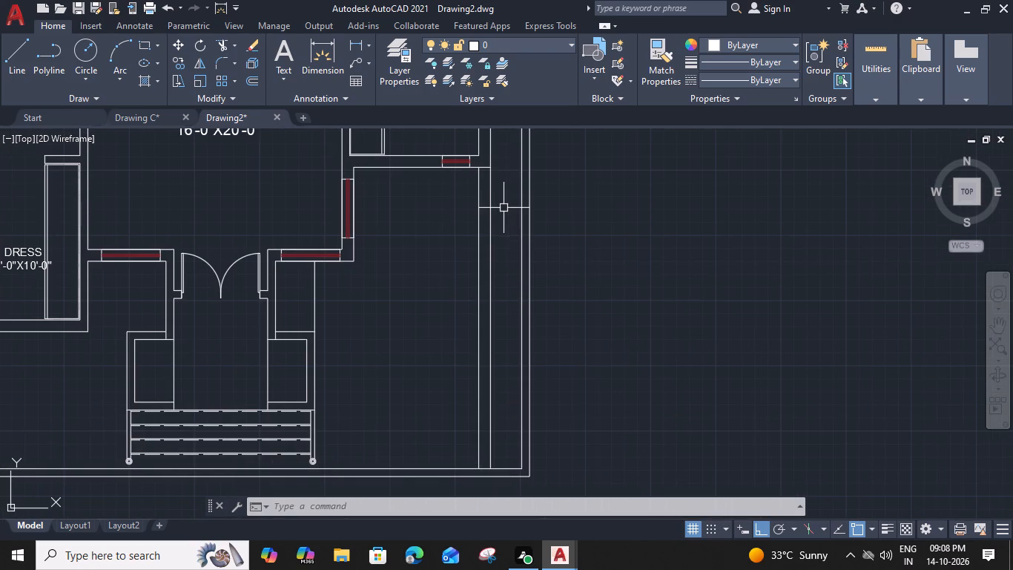
{"action": "type", "text": "TR"}
{"action": "key", "text": "space"}
{"action": "left_click", "coordinate": [496, 222]}
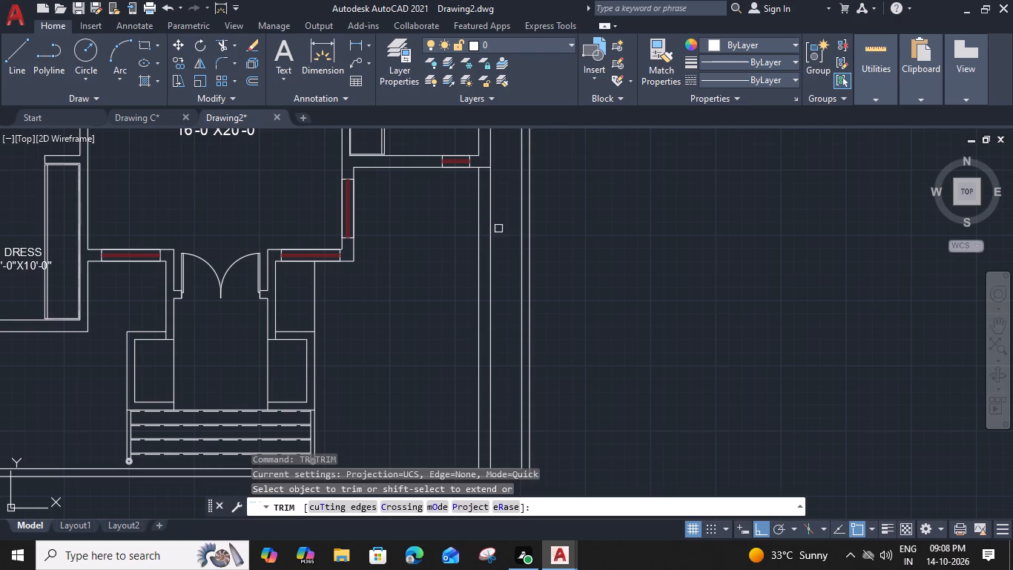
{"action": "left_click", "coordinate": [493, 226]}
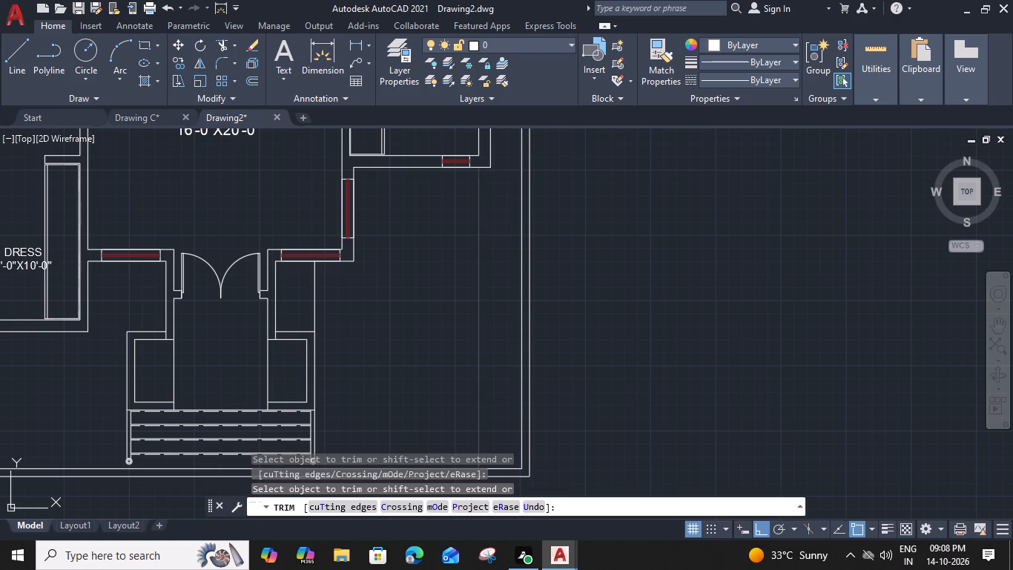
{"action": "left_click", "coordinate": [482, 225]}
{"action": "key", "text": "Escape"}
Insert the Vehicles - Imperial block from the architectural tool palette into the open area east of the entrance steps.
{"action": "middle_click_drag", "start_coordinate": [337, 335], "coordinate": [354, 318]}
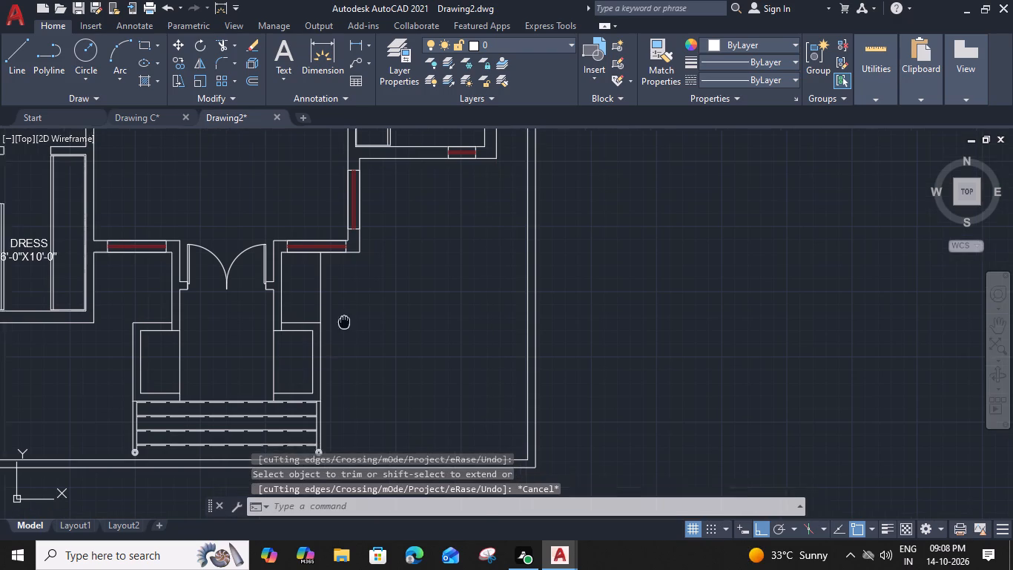
{"action": "middle_click_drag", "start_coordinate": [354, 318], "coordinate": [367, 316]}
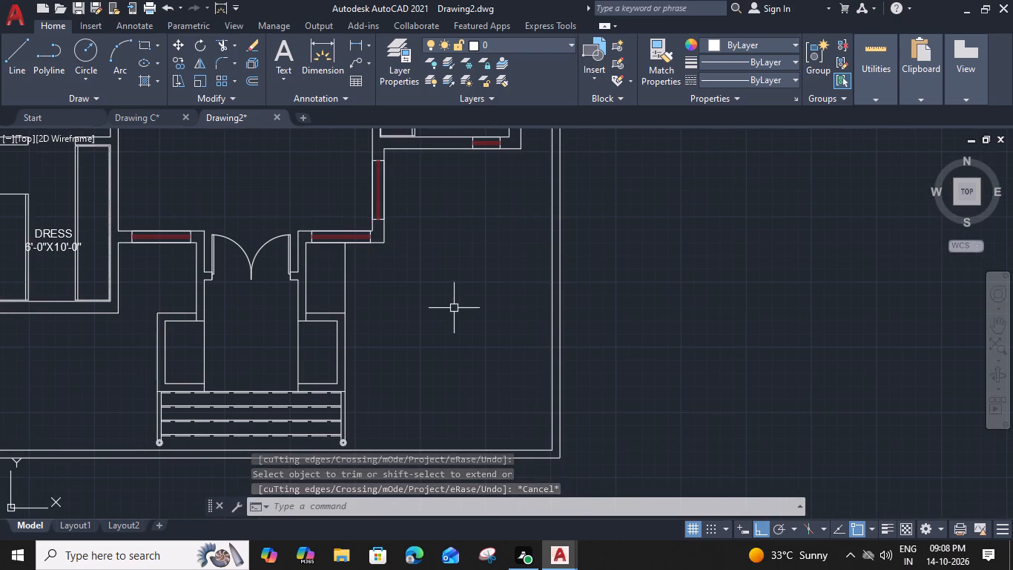
{"action": "key", "text": "ctrl+3"}
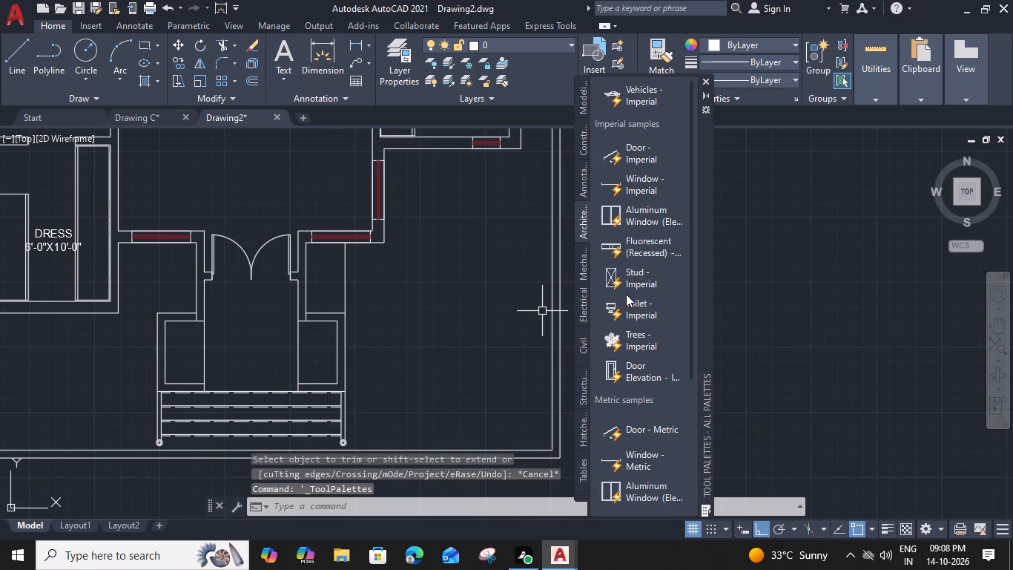
{"action": "left_click", "coordinate": [629, 92]}
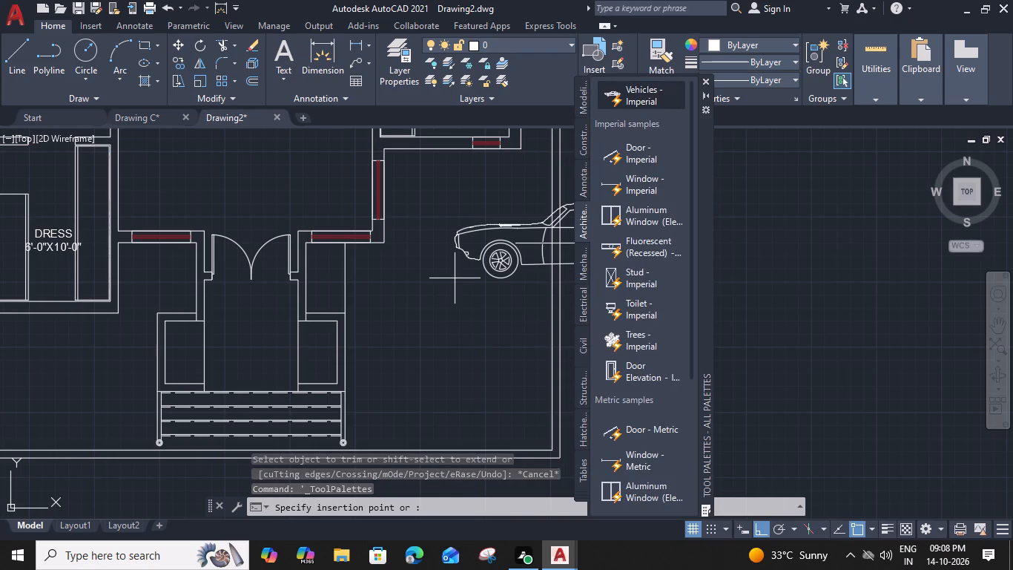
{"action": "left_click", "coordinate": [370, 359]}
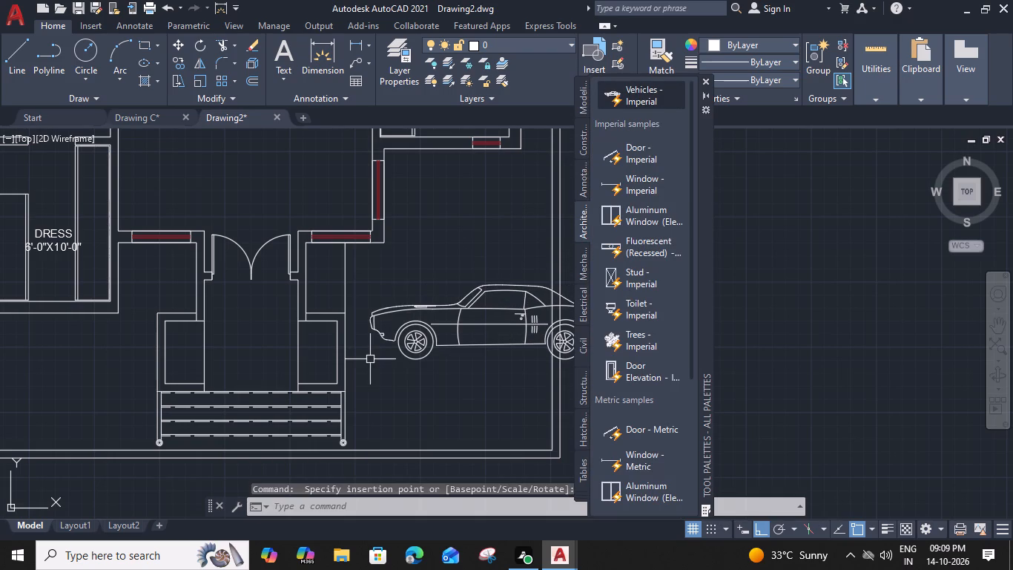
{"action": "left_click", "coordinate": [706, 81]}
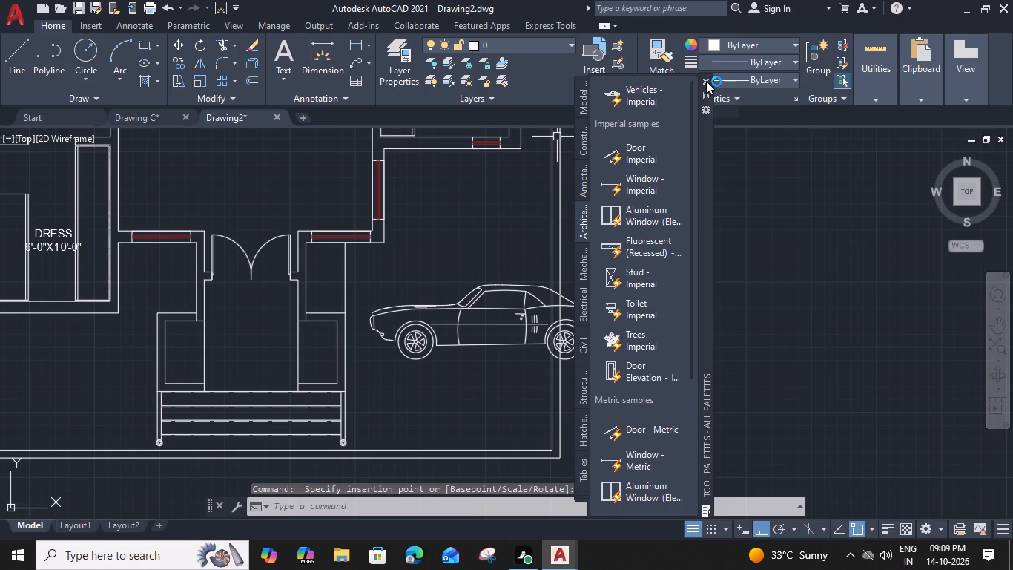
Switch the inserted vehicle block's view to Sports Car (Top).
{"action": "left_click", "coordinate": [465, 310]}
{"action": "left_click", "coordinate": [358, 373]}
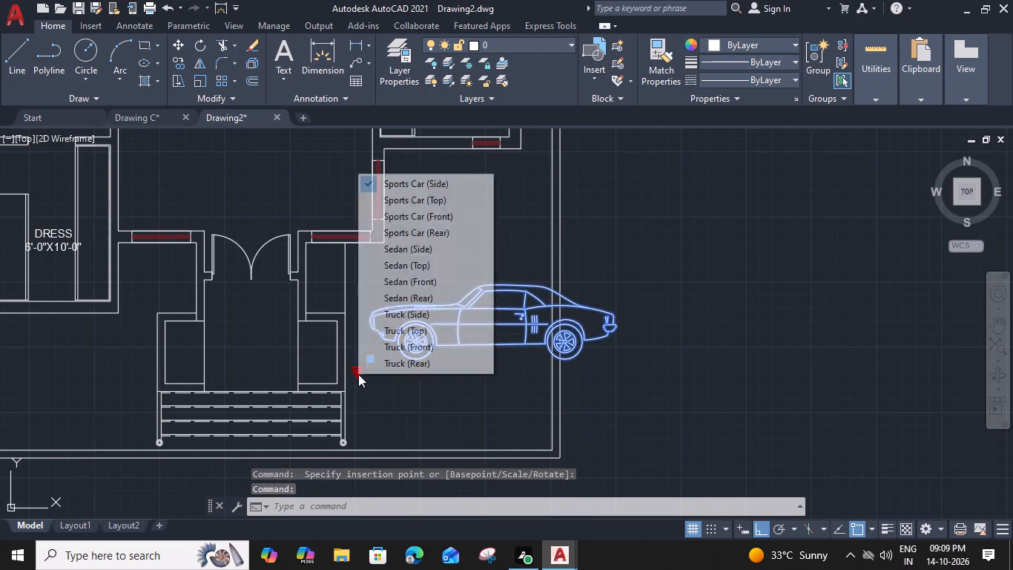
{"action": "left_click", "coordinate": [429, 197]}
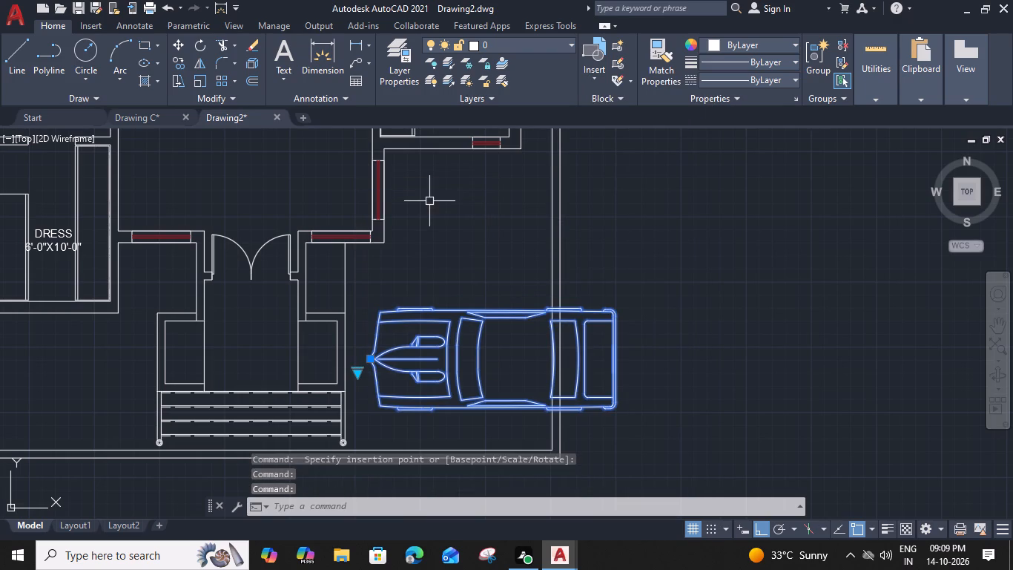
Rotate the sports car 90° about its front tip so its nose points toward the front boundary.
{"action": "key", "text": "r"}
{"action": "type", "text": "O"}
{"action": "key", "text": "space"}
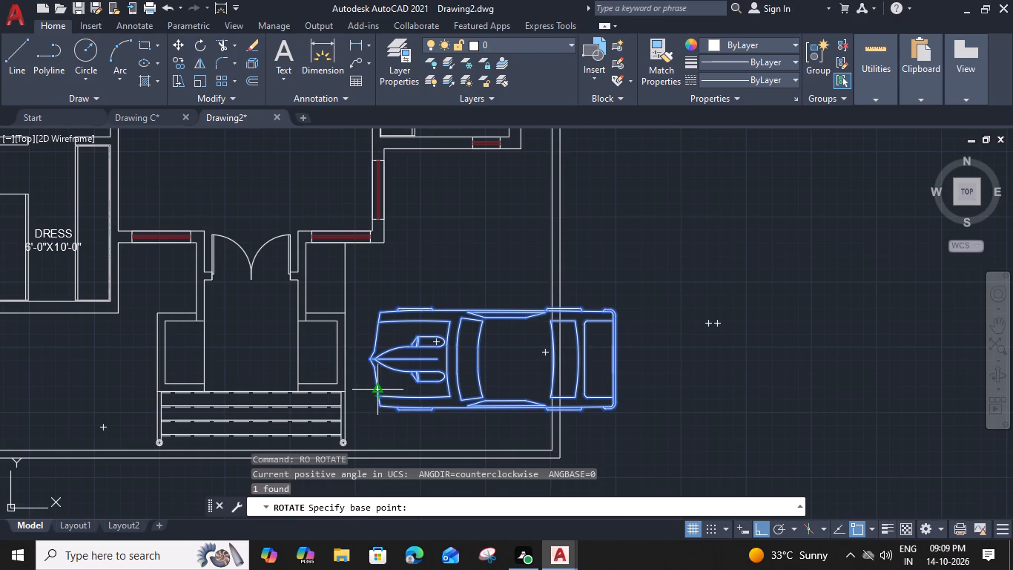
{"action": "left_click", "coordinate": [369, 364]}
{"action": "scroll", "coordinate": [376, 325], "scroll_direction": "up", "scroll_amount": 3}
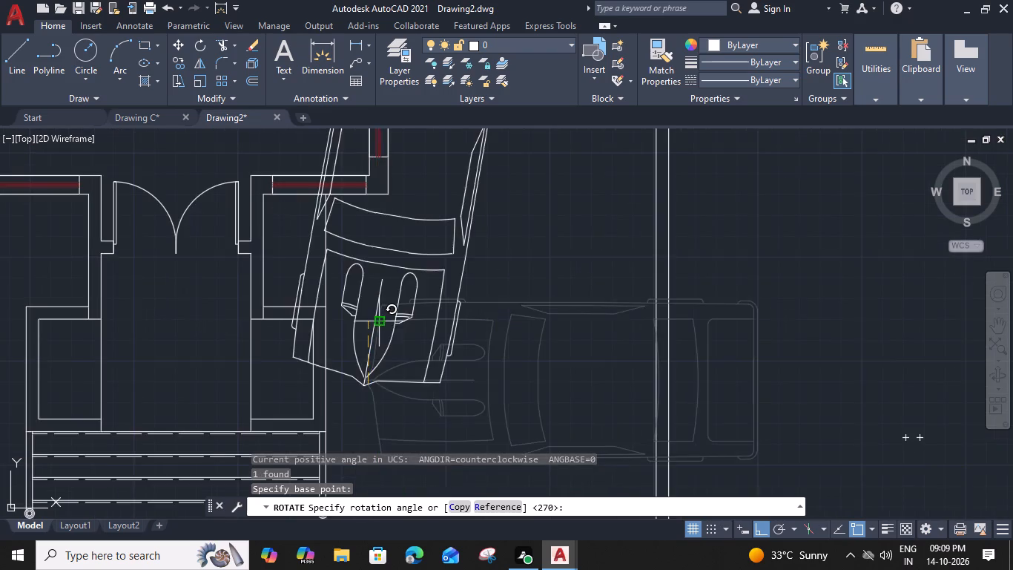
{"action": "scroll", "coordinate": [350, 313], "scroll_direction": "up", "scroll_amount": 3}
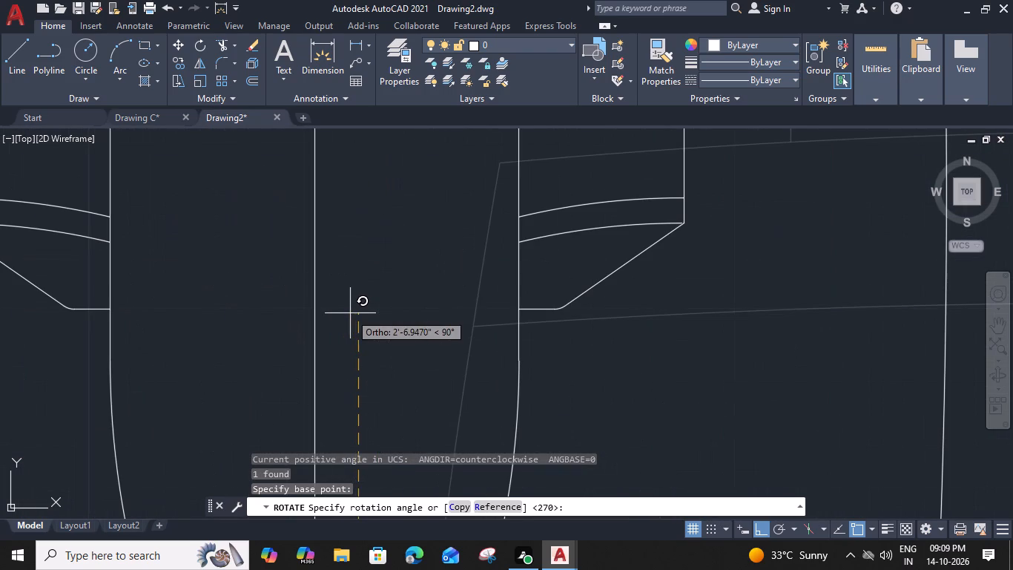
{"action": "left_click", "coordinate": [359, 316]}
Move the rotated car horizontally east, into the strip between the entrance steps and the east boundary wall.
{"action": "scroll", "coordinate": [359, 318], "scroll_direction": "down", "scroll_amount": 4}
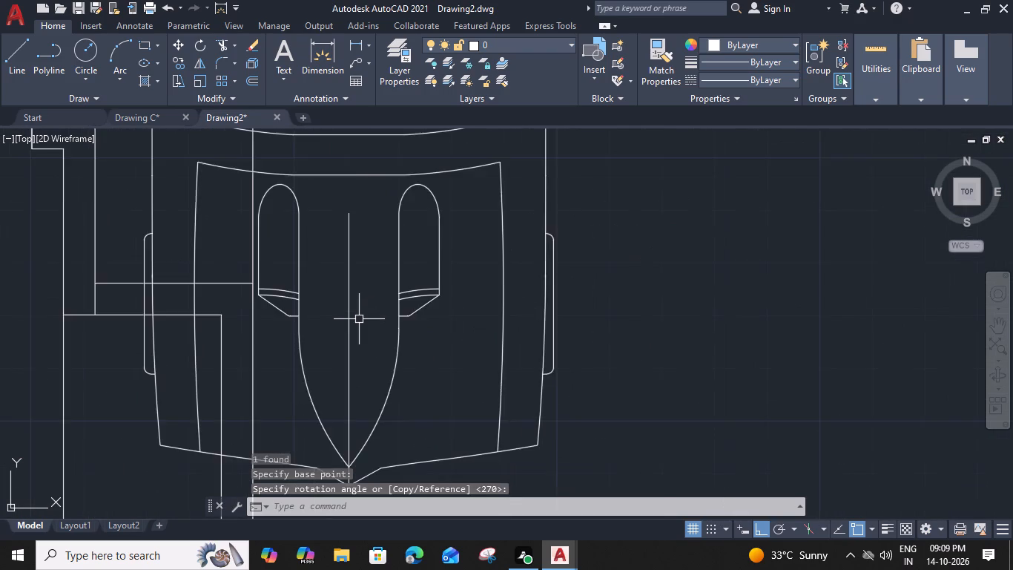
{"action": "scroll", "coordinate": [369, 348], "scroll_direction": "down", "scroll_amount": 3}
{"action": "left_click", "coordinate": [371, 373]}
{"action": "type", "text": "M"}
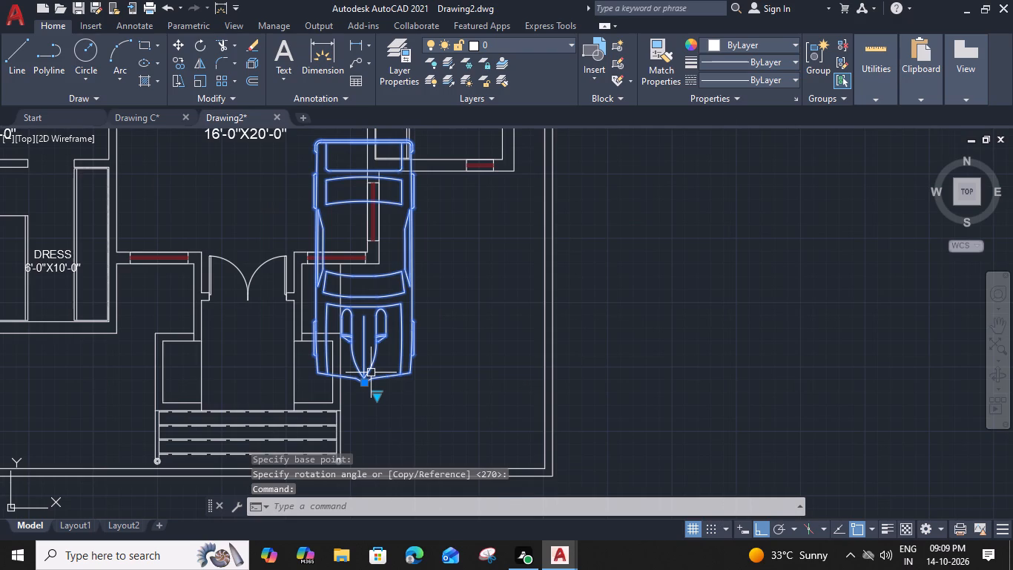
{"action": "key", "text": "space"}
{"action": "scroll", "coordinate": [369, 378], "scroll_direction": "up", "scroll_amount": 3}
{"action": "left_click", "coordinate": [356, 399]}
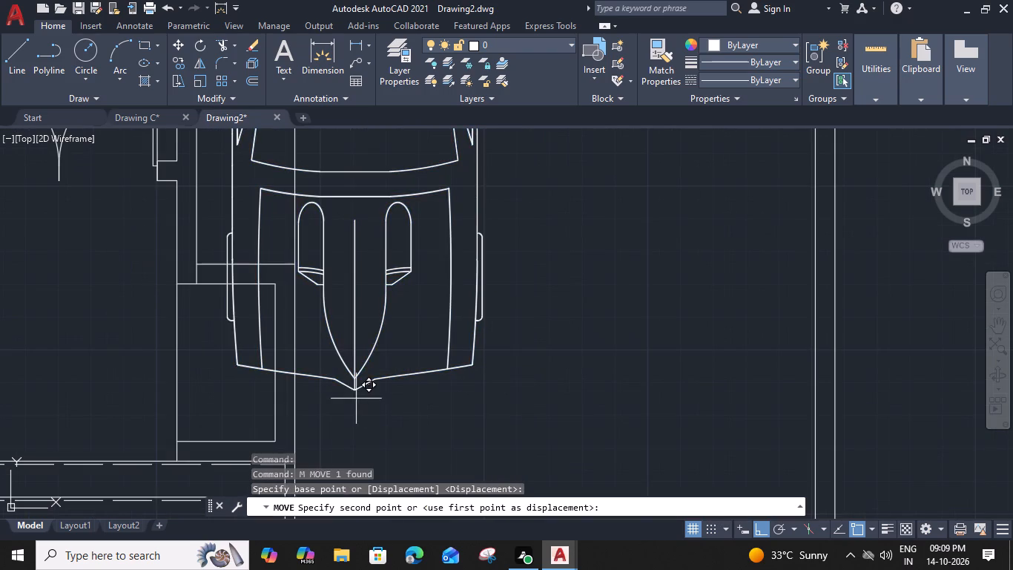
{"action": "left_click", "coordinate": [575, 388]}
Move the car south toward the front boundary, clear of the UTILITY room's south wall.
{"action": "scroll", "coordinate": [575, 388], "scroll_direction": "down", "scroll_amount": 2}
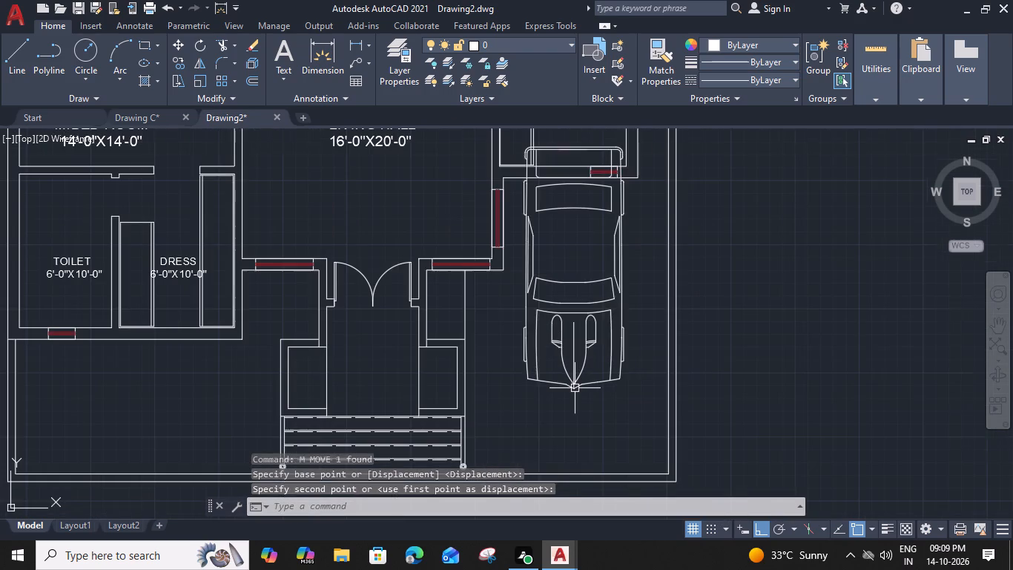
{"action": "left_click", "coordinate": [575, 388]}
{"action": "type", "text": "M"}
{"action": "key", "text": "space"}
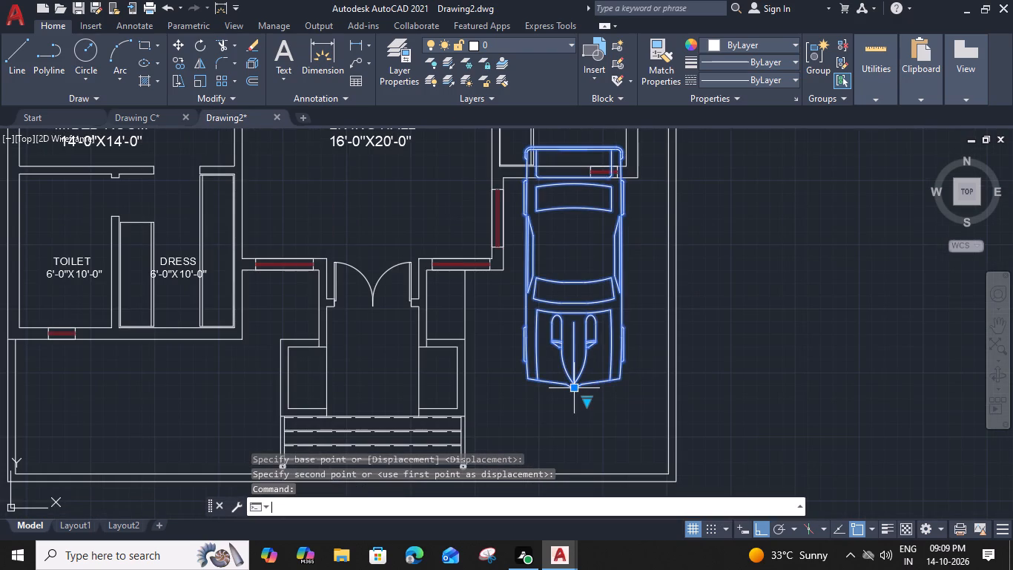
{"action": "scroll", "coordinate": [575, 387], "scroll_direction": "up", "scroll_amount": 3}
{"action": "left_click", "coordinate": [571, 393]}
{"action": "scroll", "coordinate": [570, 397], "scroll_direction": "down", "scroll_amount": 3}
{"action": "middle_click_drag", "start_coordinate": [570, 402], "coordinate": [556, 321]}
{"action": "scroll", "coordinate": [555, 350], "scroll_direction": "up", "scroll_amount": 3}
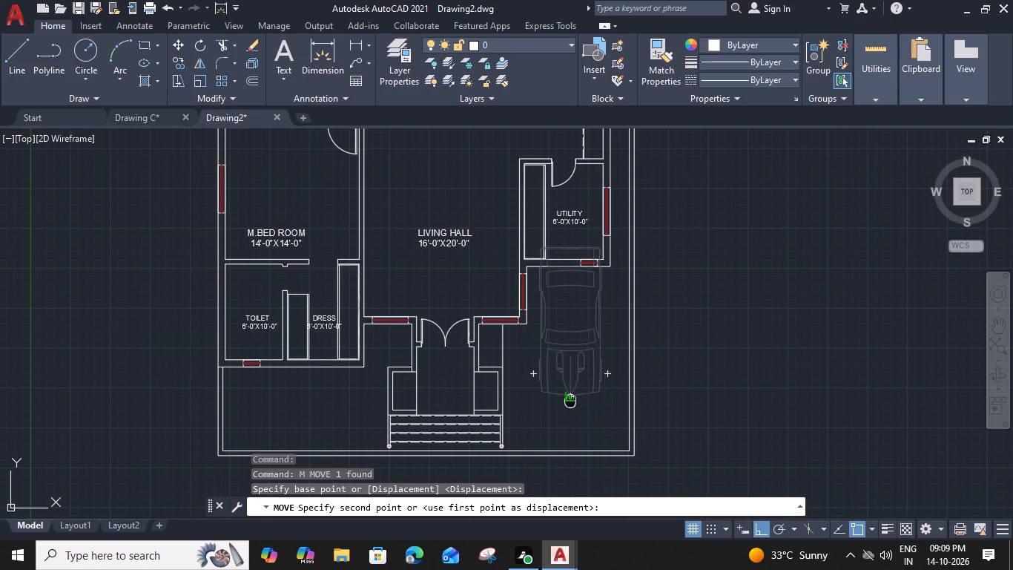
{"action": "left_click", "coordinate": [558, 419]}
Move the car slightly north by its rear bumper, keeping it between the UTILITY wall and the front boundary.
{"action": "scroll", "coordinate": [558, 419], "scroll_direction": "down", "scroll_amount": 3}
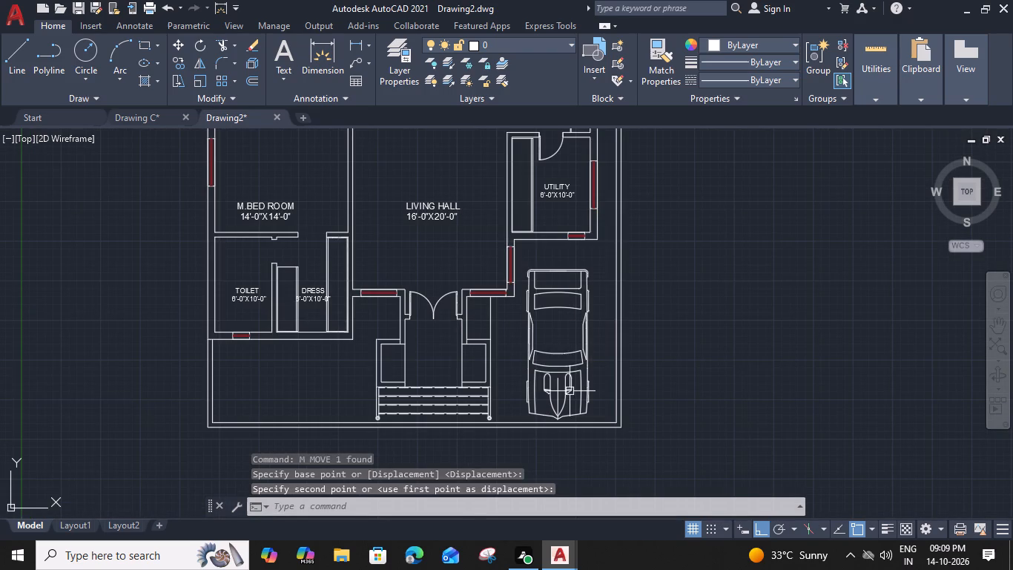
{"action": "middle_click_drag", "start_coordinate": [561, 345], "coordinate": [544, 347]}
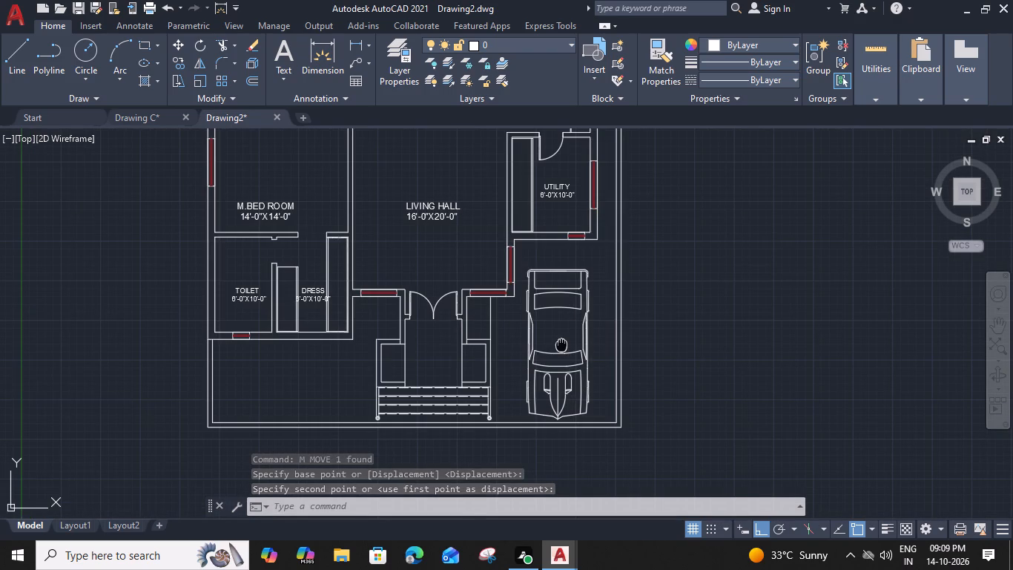
{"action": "middle_click_drag", "start_coordinate": [544, 347], "coordinate": [538, 356]}
{"action": "scroll", "coordinate": [537, 368], "scroll_direction": "up", "scroll_amount": 2}
{"action": "middle_click_drag", "start_coordinate": [537, 367], "coordinate": [527, 470]}
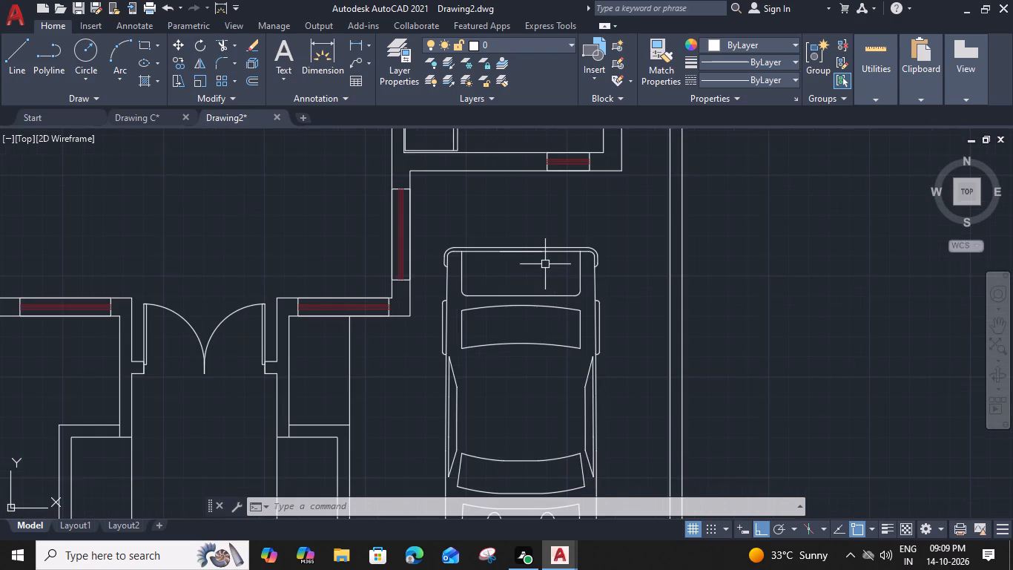
{"action": "scroll", "coordinate": [521, 232], "scroll_direction": "up", "scroll_amount": 3}
{"action": "left_click", "coordinate": [524, 294]}
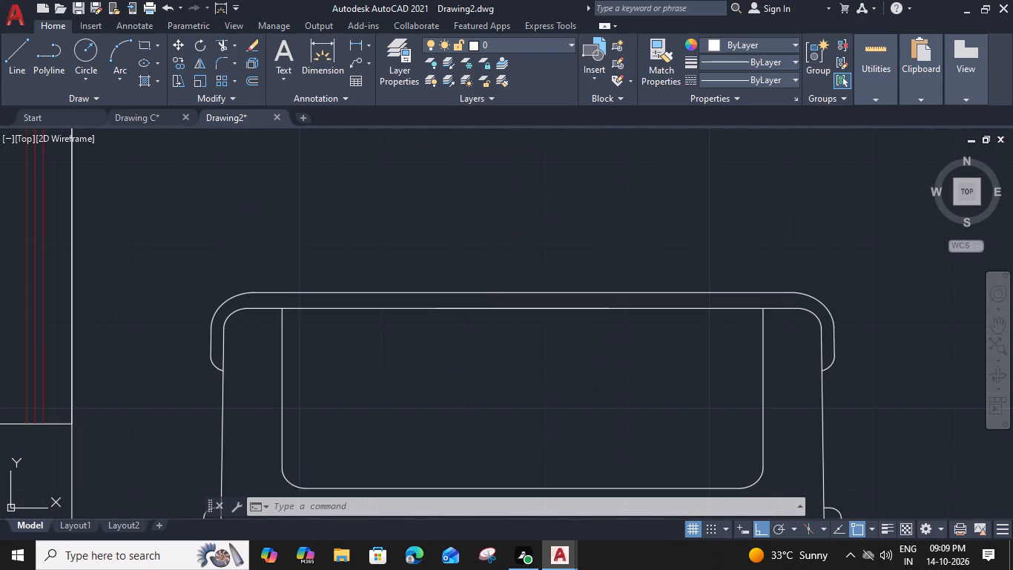
{"action": "key", "text": "m"}
{"action": "key", "text": "space"}
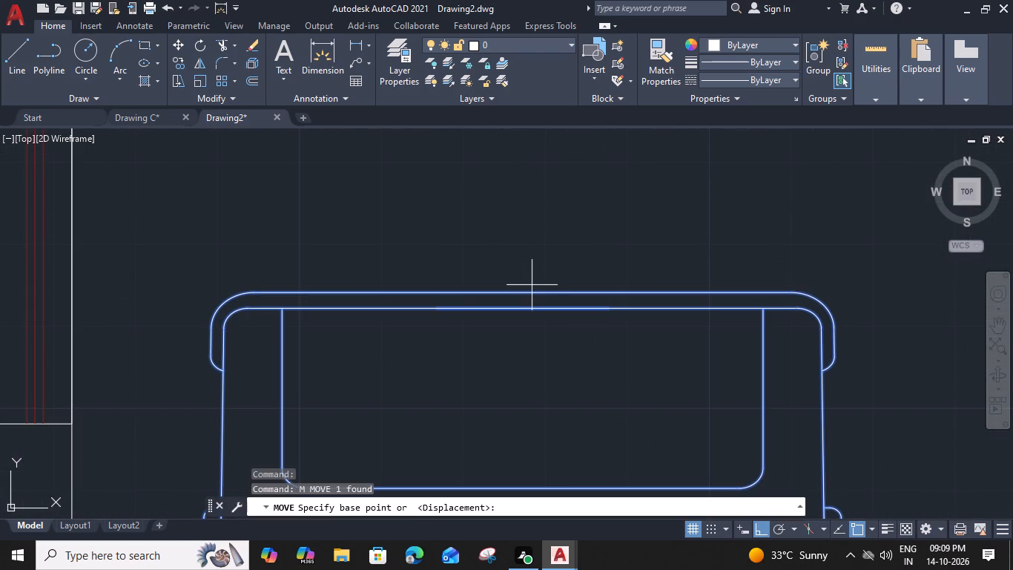
{"action": "left_click", "coordinate": [532, 293]}
{"action": "scroll", "coordinate": [529, 245], "scroll_direction": "down", "scroll_amount": 1}
{"action": "middle_click_drag", "start_coordinate": [530, 245], "coordinate": [527, 323]}
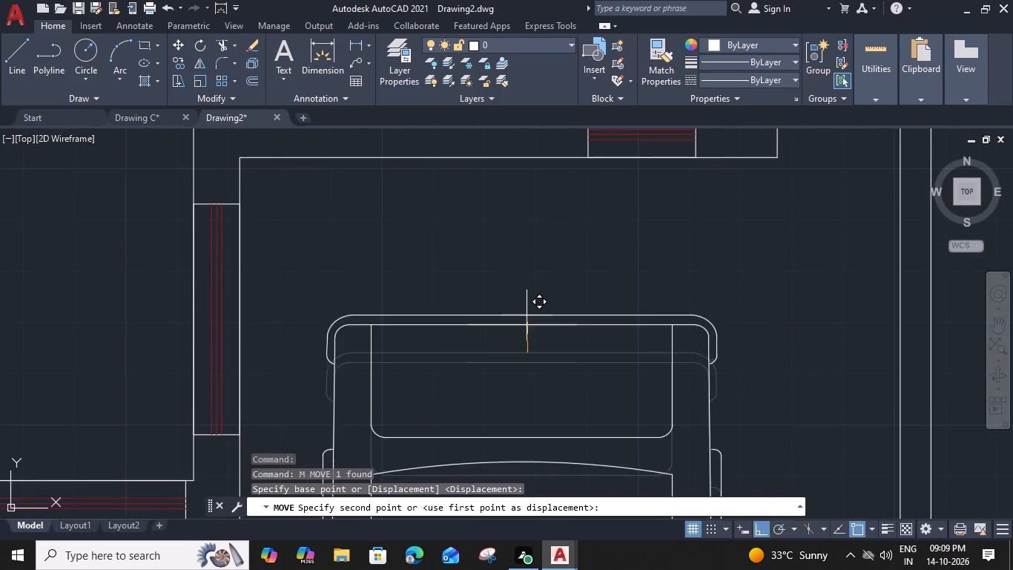
{"action": "left_click", "coordinate": [527, 283]}
{"action": "key", "text": "Escape"}
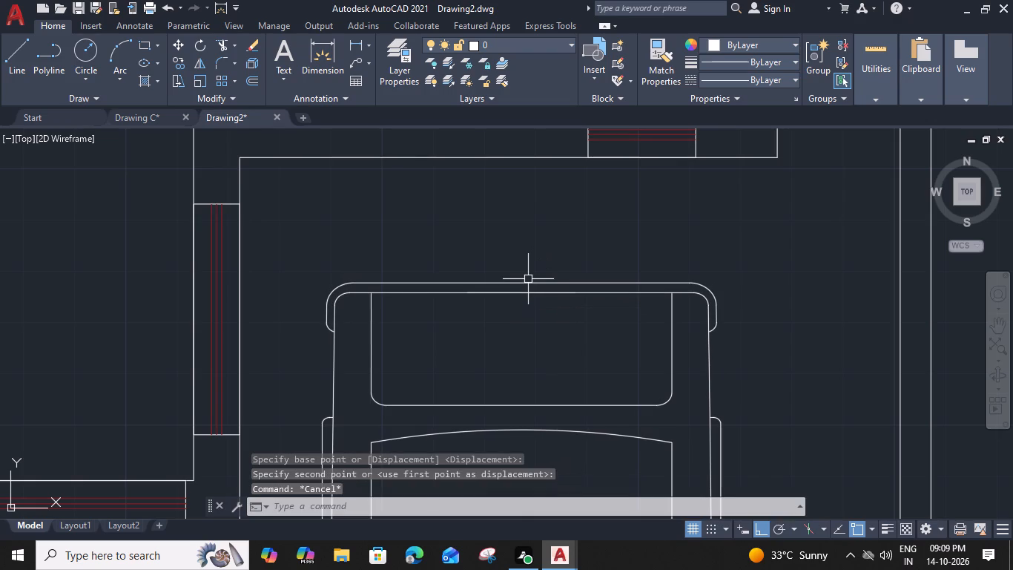
Examine the floor plan from the parked car and entrance up through the living hall, courtyard and bedrooms.
{"action": "scroll", "coordinate": [559, 272], "scroll_direction": "down", "scroll_amount": 4}
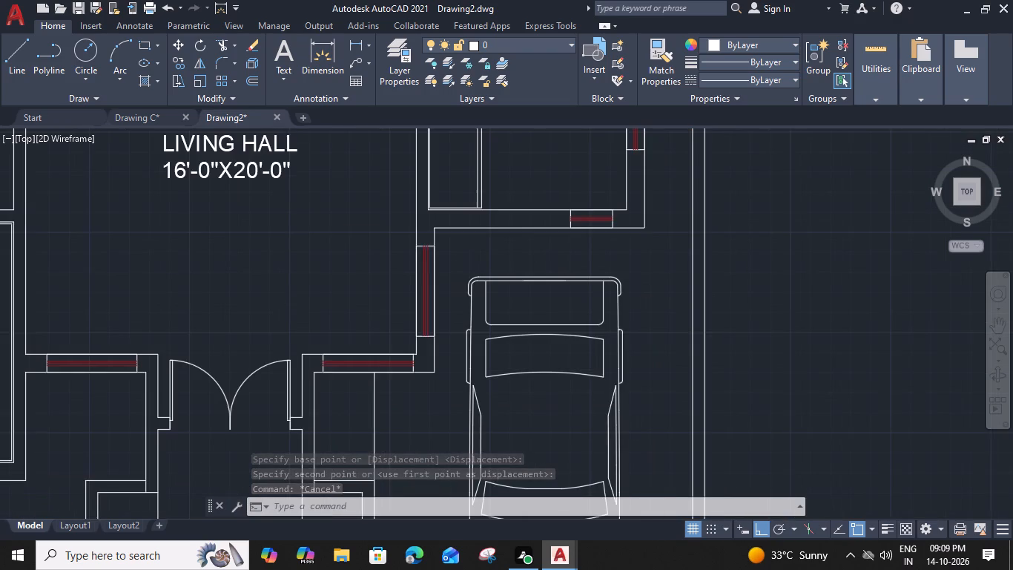
{"action": "middle_click_drag", "start_coordinate": [540, 295], "coordinate": [639, 186]}
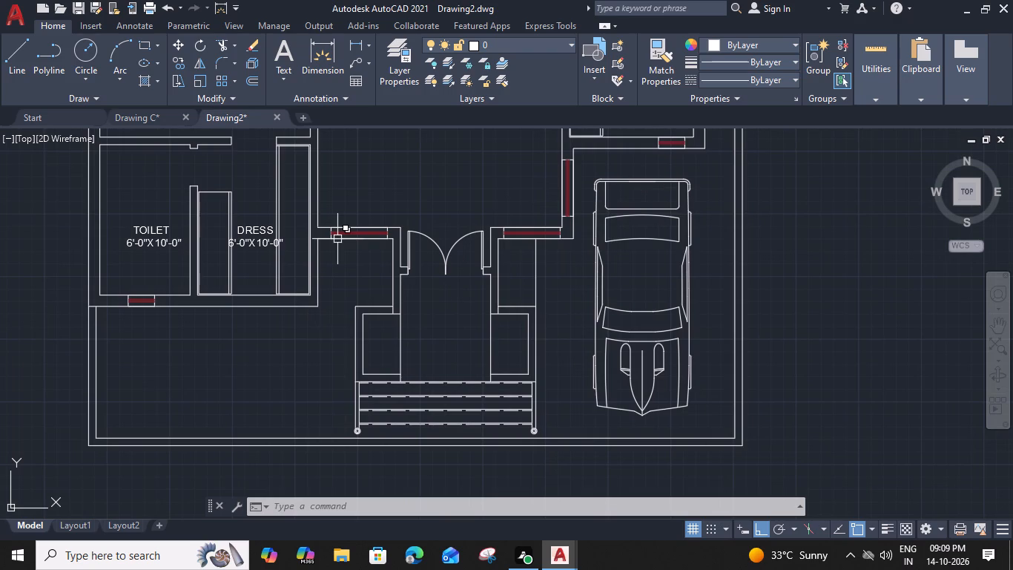
{"action": "scroll", "coordinate": [343, 230], "scroll_direction": "down", "scroll_amount": 1}
{"action": "middle_click_drag", "start_coordinate": [369, 203], "coordinate": [386, 267]}
{"action": "middle_click_drag", "start_coordinate": [403, 208], "coordinate": [438, 281]}
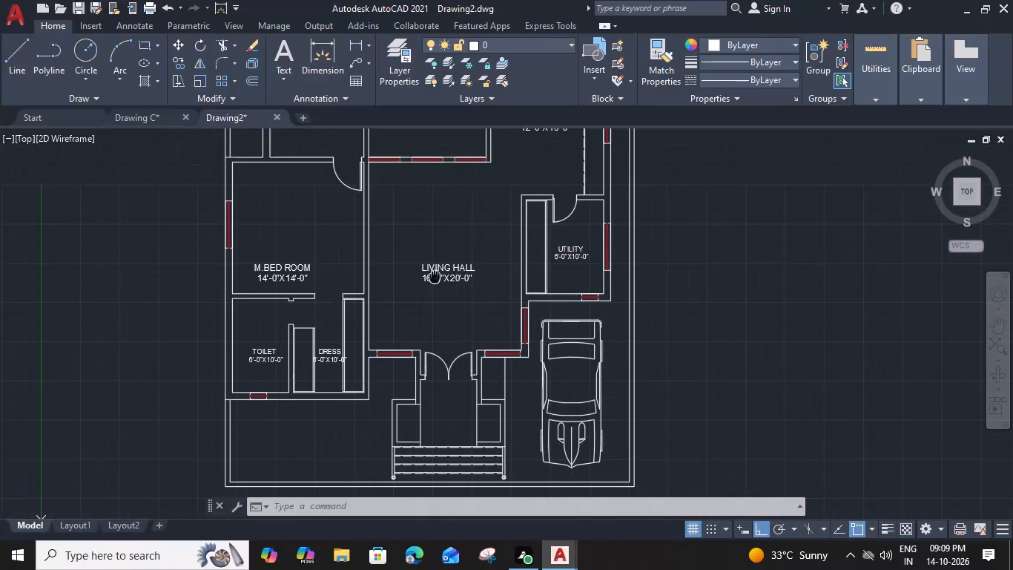
{"action": "middle_click_drag", "start_coordinate": [438, 281], "coordinate": [443, 284]}
{"action": "middle_click_drag", "start_coordinate": [440, 272], "coordinate": [455, 356]}
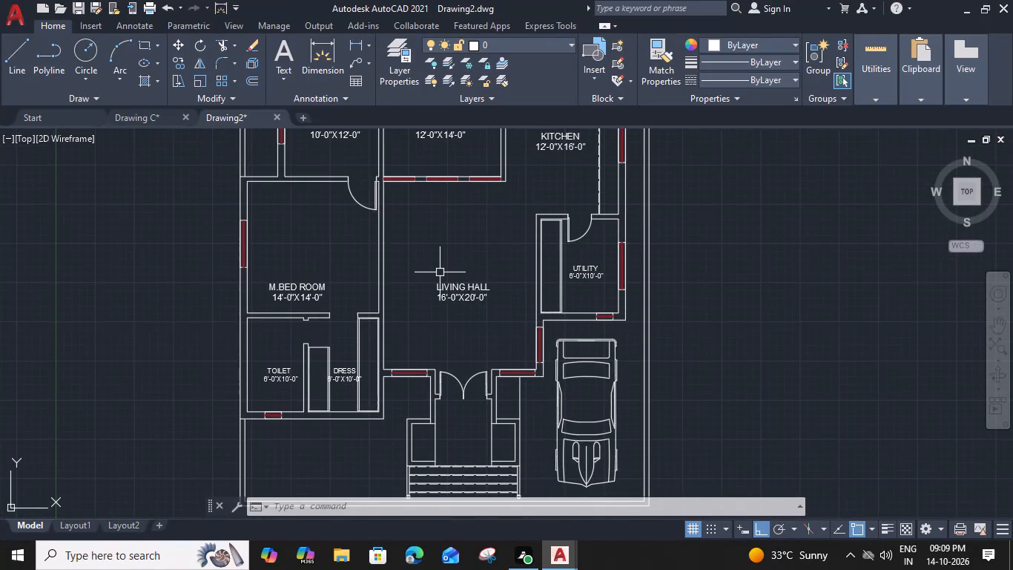
{"action": "middle_click_drag", "start_coordinate": [455, 356], "coordinate": [456, 357]}
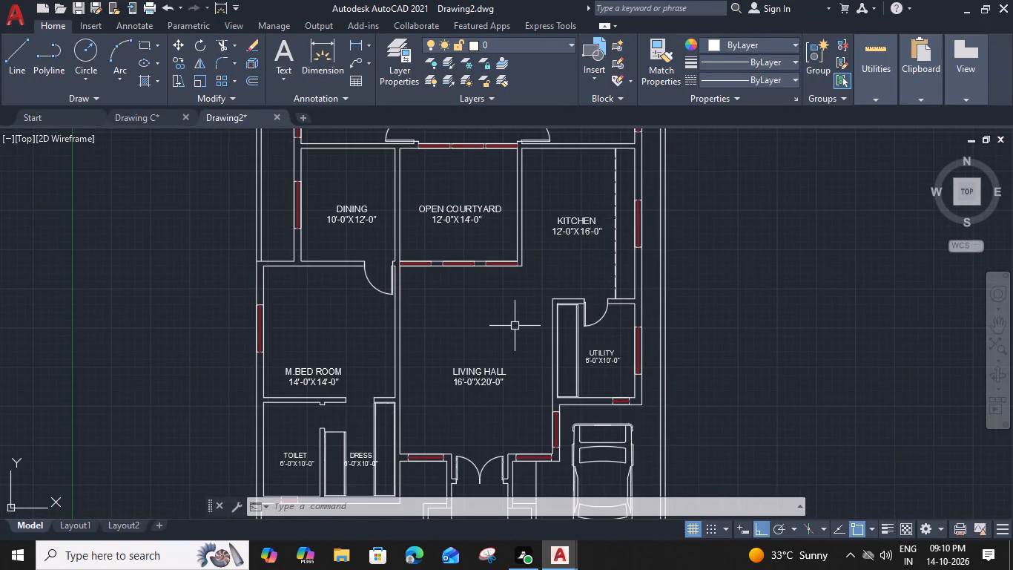
{"action": "middle_click_drag", "start_coordinate": [515, 329], "coordinate": [538, 453]}
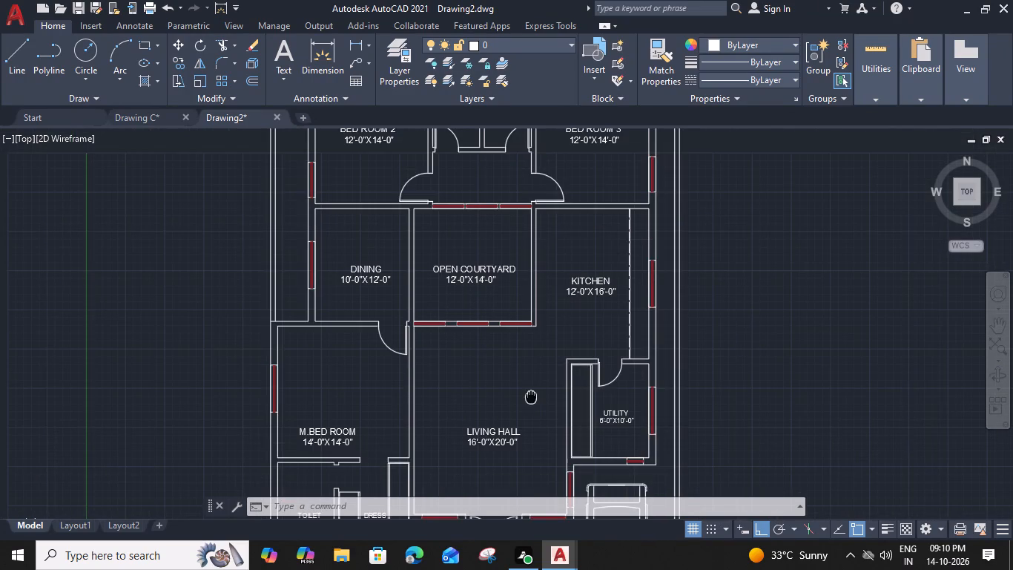
{"action": "middle_click_drag", "start_coordinate": [538, 389], "coordinate": [535, 247]}
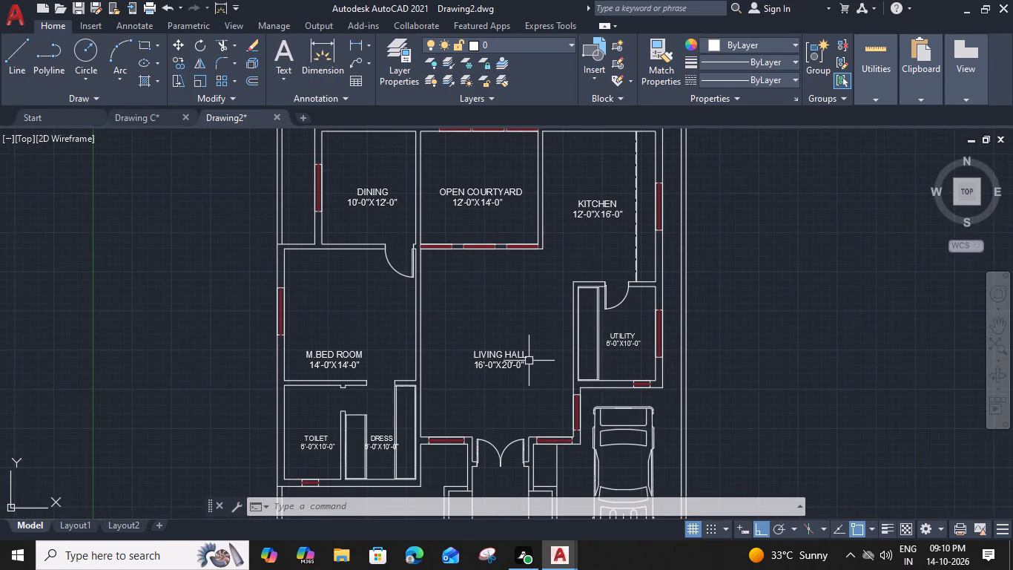
{"action": "middle_click_drag", "start_coordinate": [520, 381], "coordinate": [526, 326]}
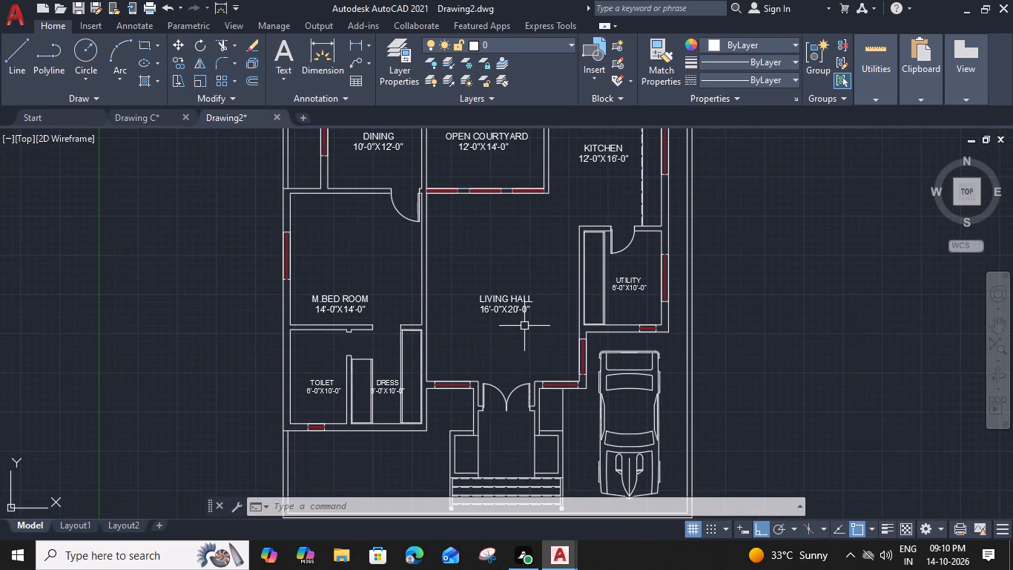
Copy the LIVING HALL label straight down into the entrance area between the double door and the steps.
{"action": "scroll", "coordinate": [492, 310], "scroll_direction": "up", "scroll_amount": 2}
{"action": "left_click", "coordinate": [479, 286]}
{"action": "key", "text": "c"}
{"action": "key", "text": "o"}
{"action": "key", "text": "space"}
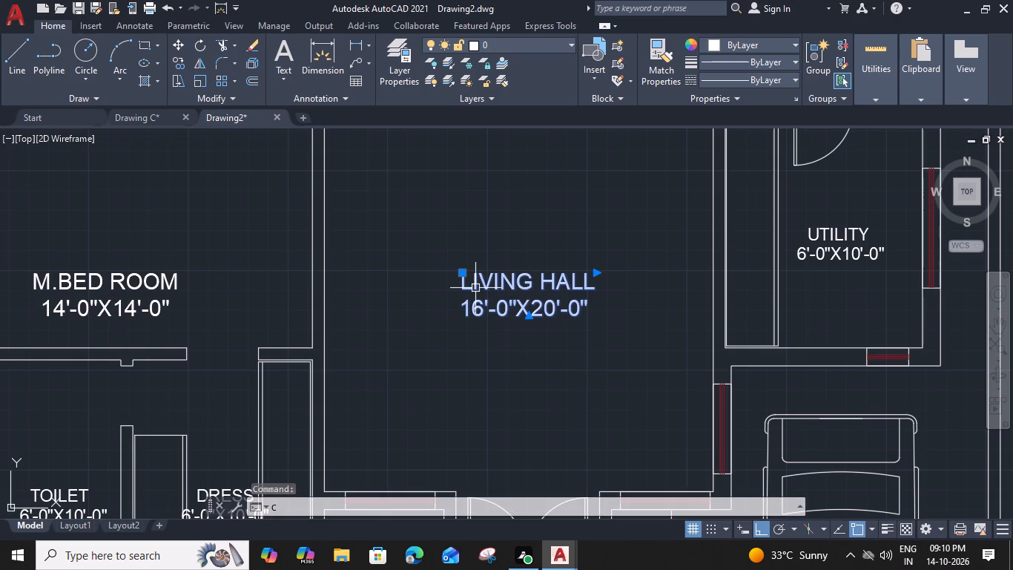
{"action": "left_click", "coordinate": [463, 269]}
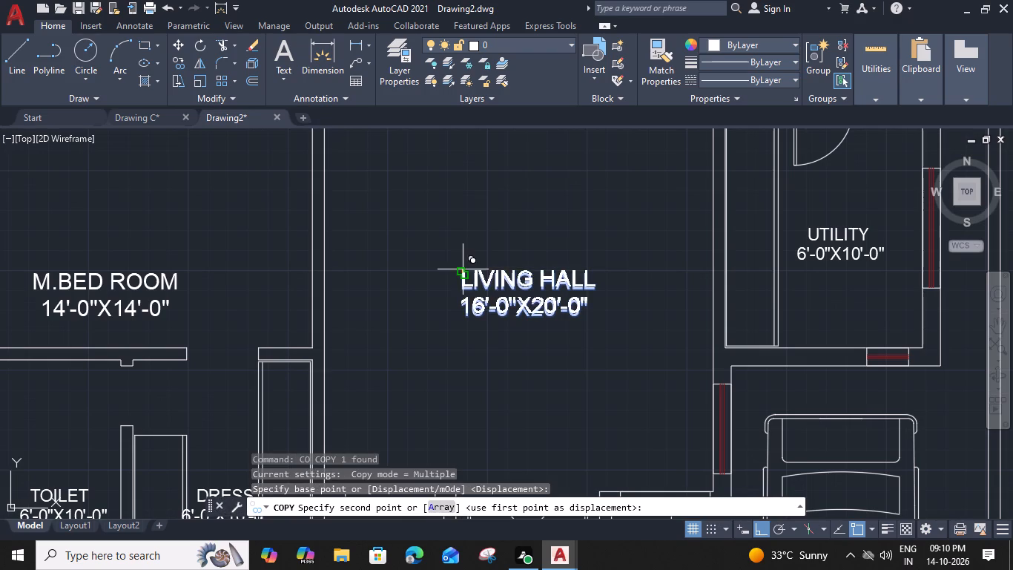
{"action": "scroll", "coordinate": [463, 269], "scroll_direction": "down", "scroll_amount": 2}
{"action": "middle_click_drag", "start_coordinate": [463, 333], "coordinate": [455, 258]}
{"action": "scroll", "coordinate": [459, 356], "scroll_direction": "up", "scroll_amount": 2}
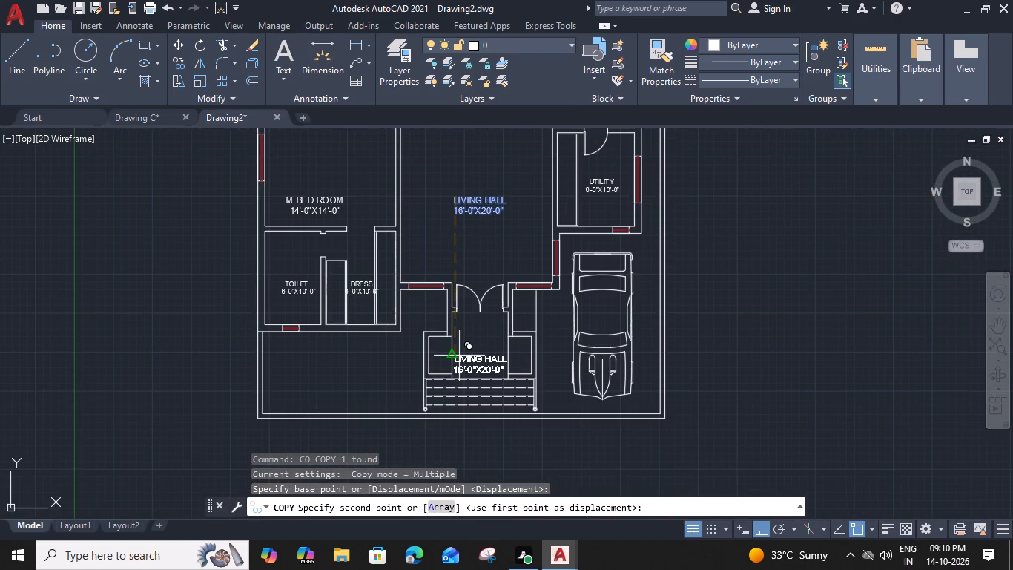
{"action": "left_click", "coordinate": [448, 327]}
{"action": "key", "text": "Escape"}
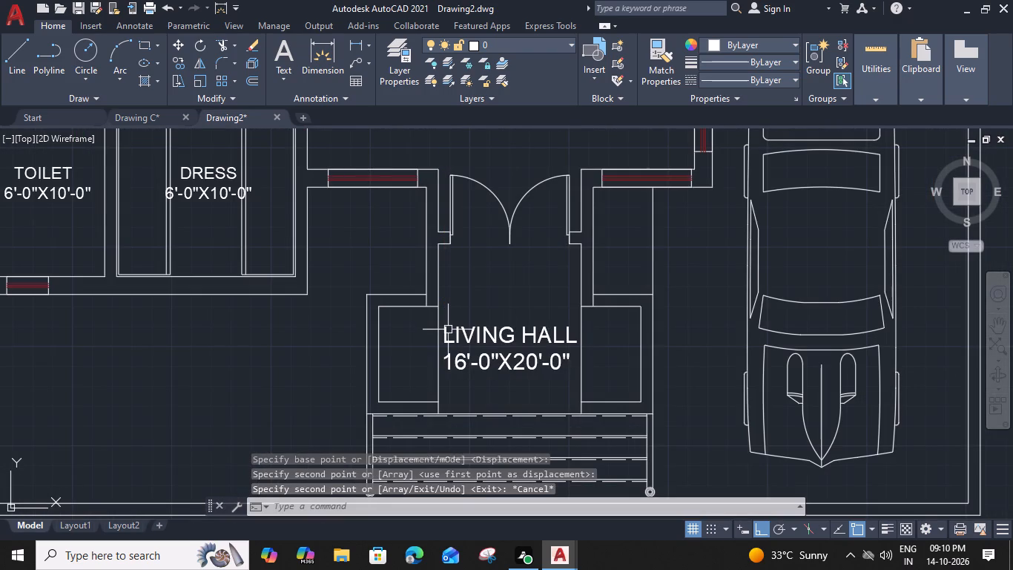
Change the size line of the copied LIVING HALL label in the entrance area to 6'-0"X10'-0".
{"action": "double_click", "coordinate": [482, 338]}
{"action": "scroll", "coordinate": [522, 368], "scroll_direction": "up", "scroll_amount": 2}
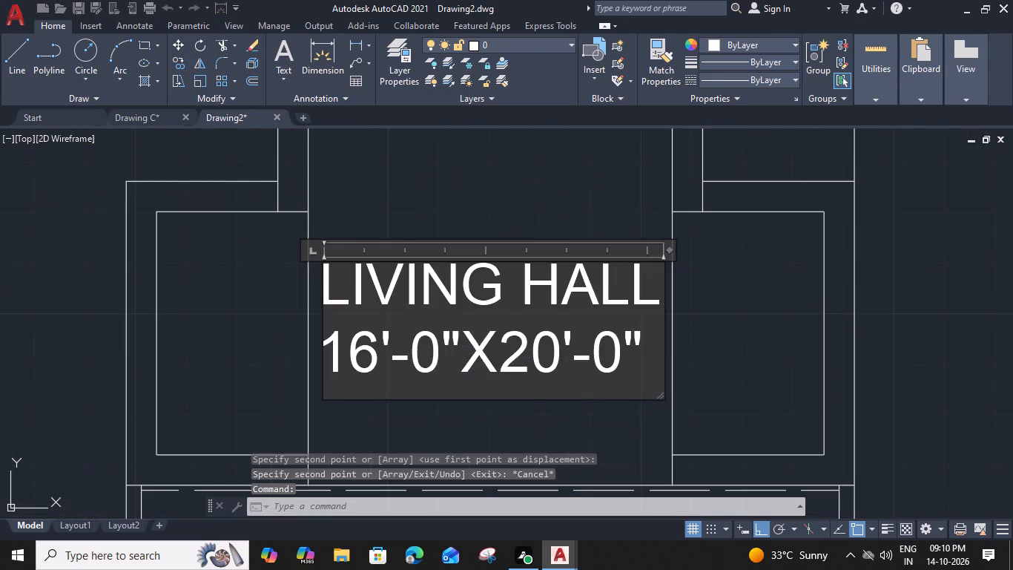
{"action": "left_click_drag", "start_coordinate": [346, 357], "coordinate": [330, 353]}
{"action": "key", "text": "BackSpace"}
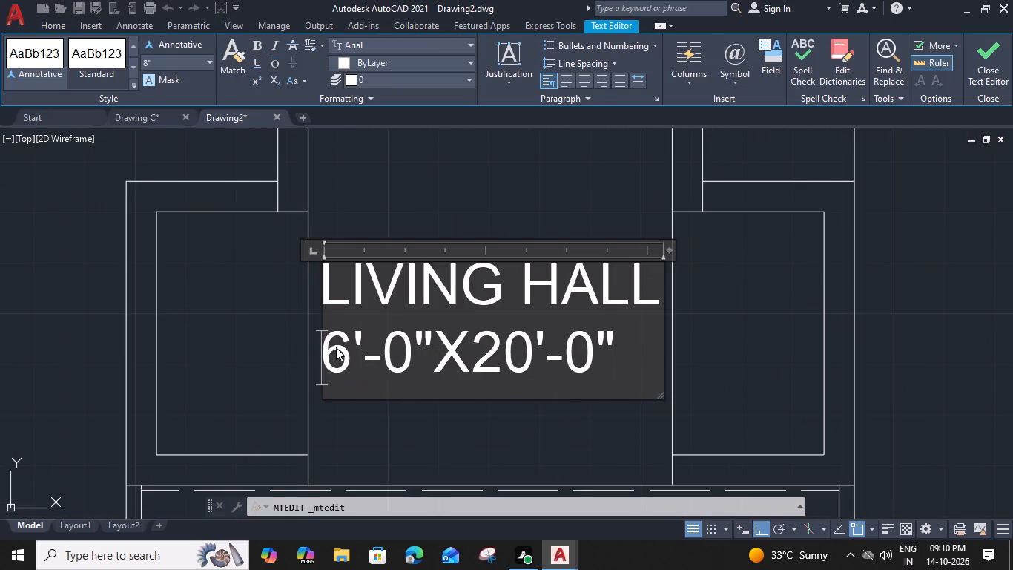
{"action": "left_click_drag", "start_coordinate": [497, 361], "coordinate": [486, 361]}
{"action": "key", "text": "1"}
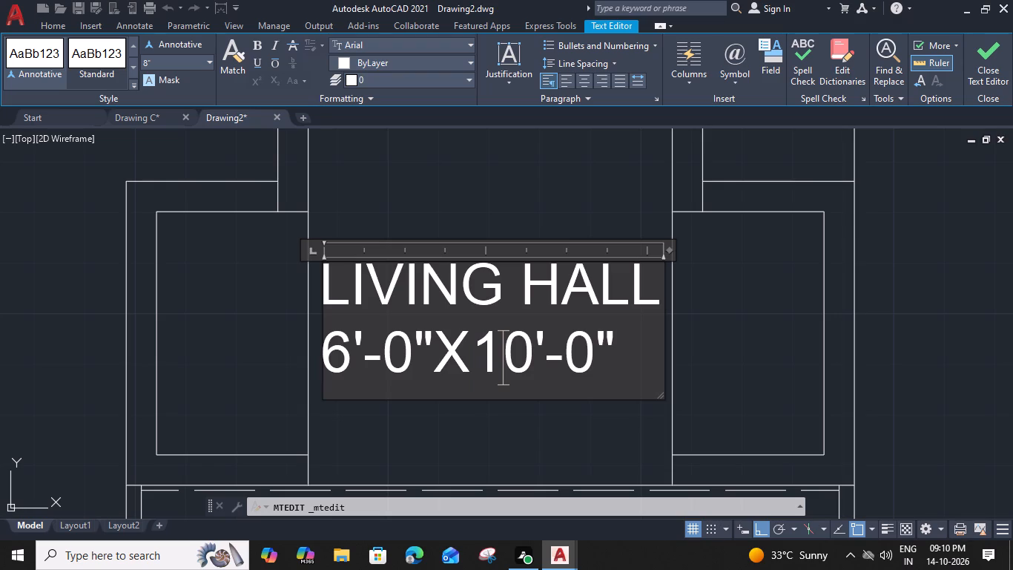
Replace the entrance label's name with FOYER, indent it two spaces above the size, and narrow the text box to fit.
{"action": "left_click_drag", "start_coordinate": [647, 293], "coordinate": [586, 300]}
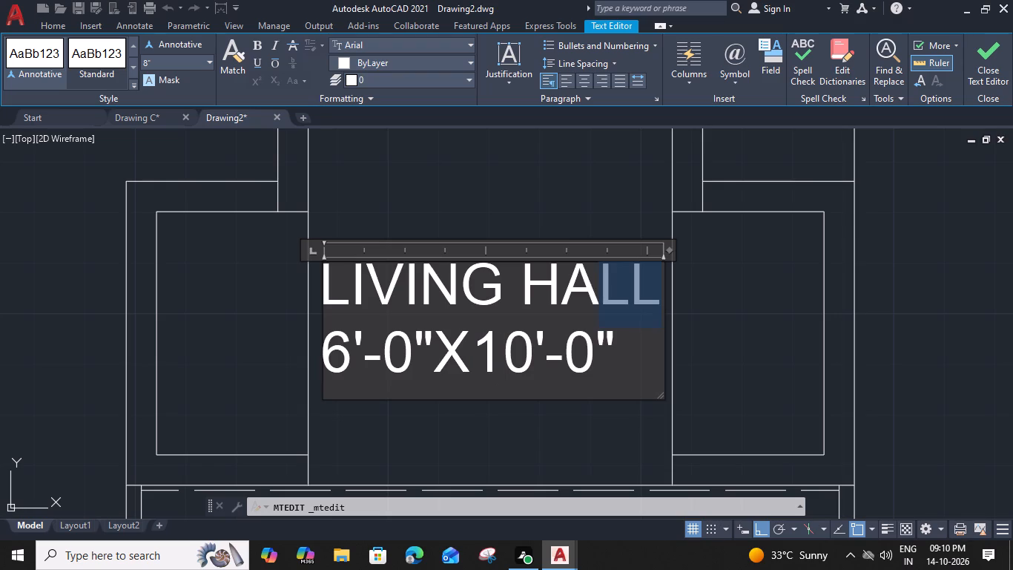
{"action": "left_click_drag", "start_coordinate": [586, 300], "coordinate": [331, 291]}
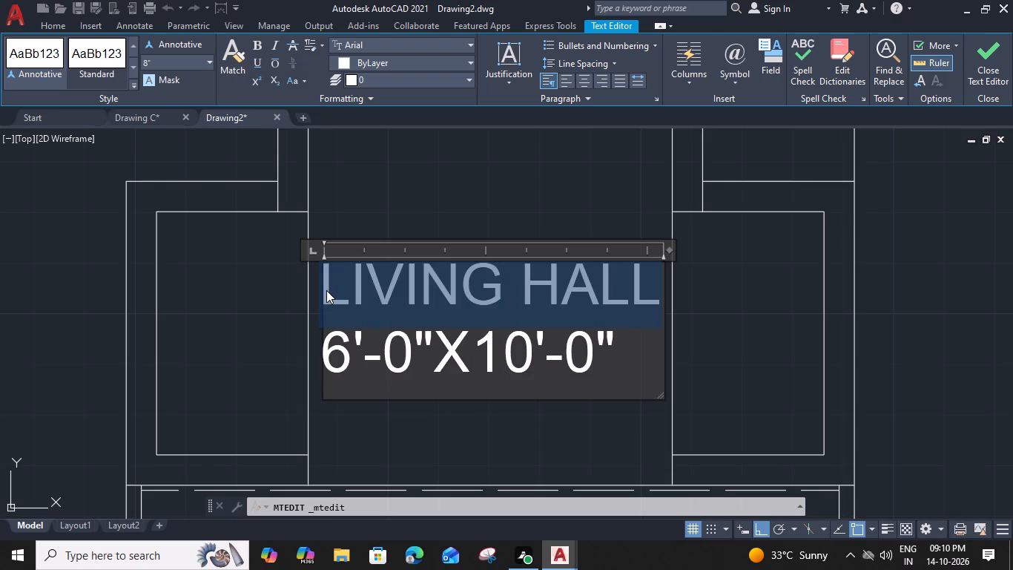
{"action": "type", "text": "FOY"}
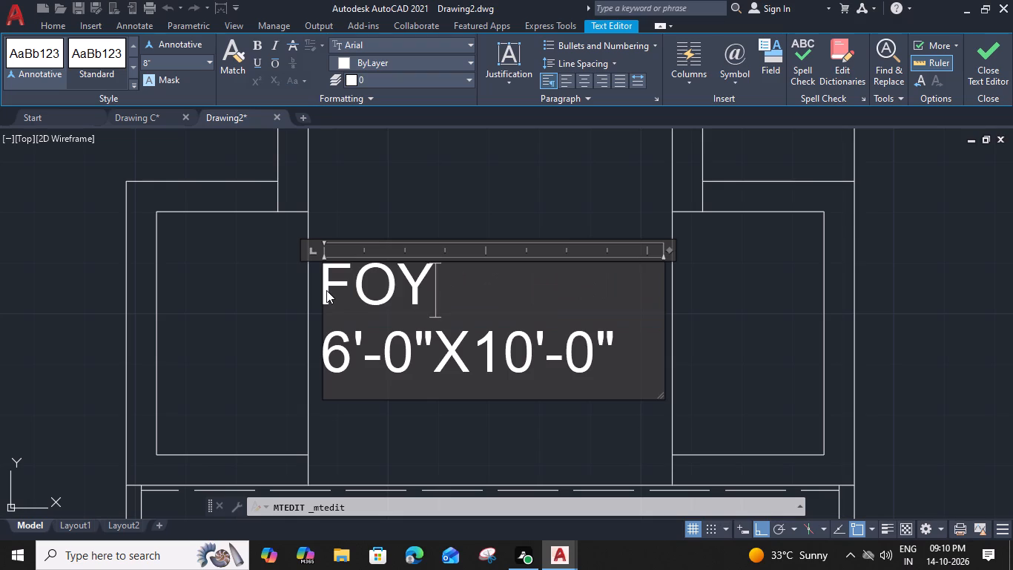
{"action": "type", "text": "ER"}
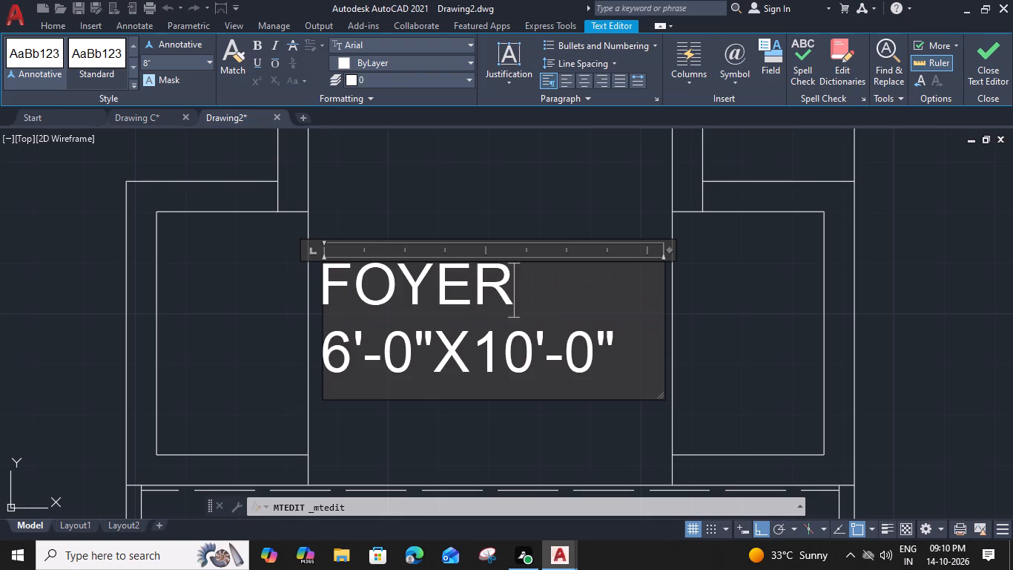
{"action": "left_click", "coordinate": [332, 283]}
{"action": "key", "text": "space"}
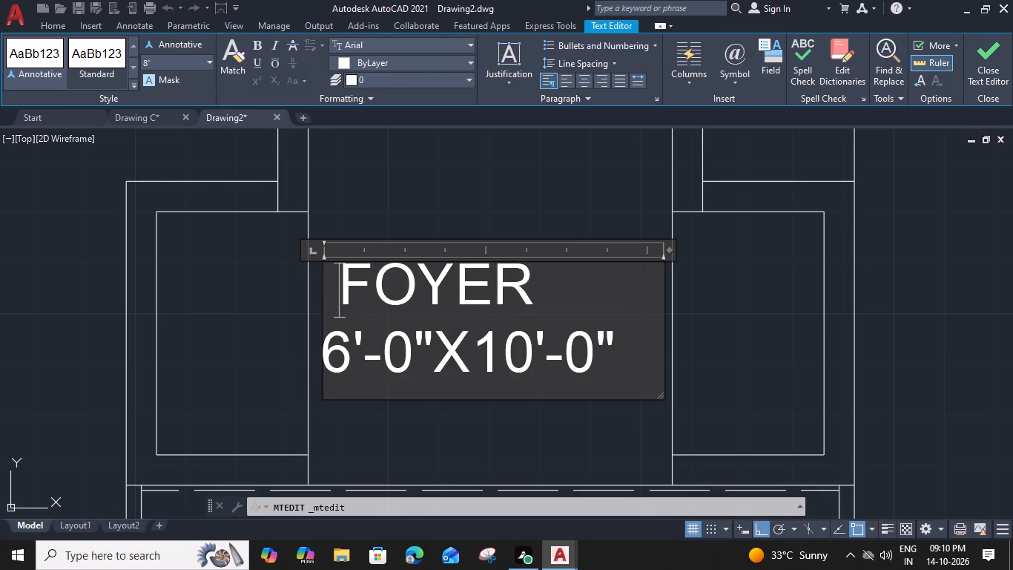
{"action": "key", "text": "space"}
{"action": "left_click_drag", "start_coordinate": [668, 249], "coordinate": [624, 252]}
{"action": "left_click", "coordinate": [638, 345]}
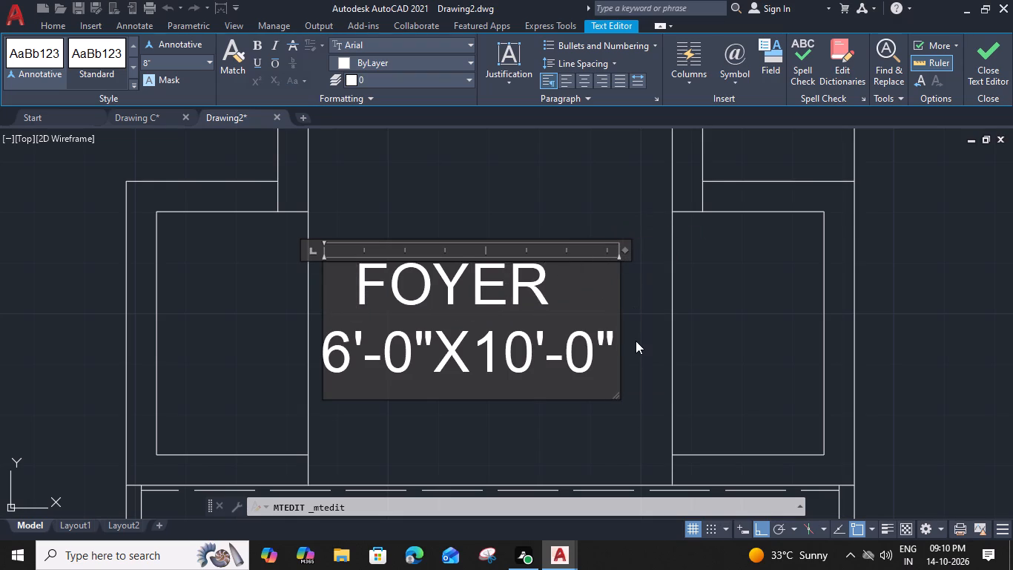
Move the FOYER label slightly east so it sits centred between the entrance walls.
{"action": "left_click", "coordinate": [595, 360]}
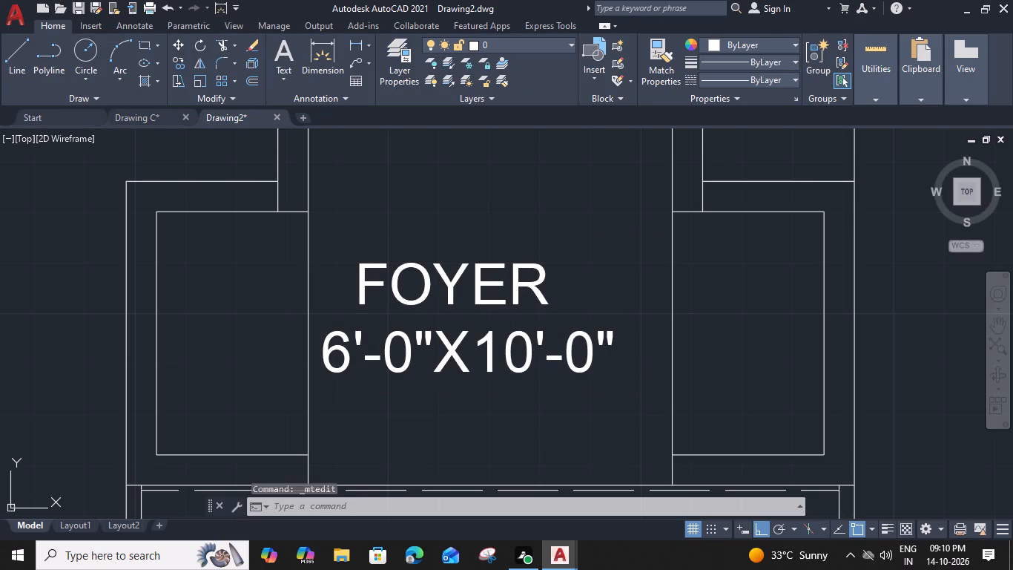
{"action": "type", "text": "M"}
{"action": "key", "text": "space"}
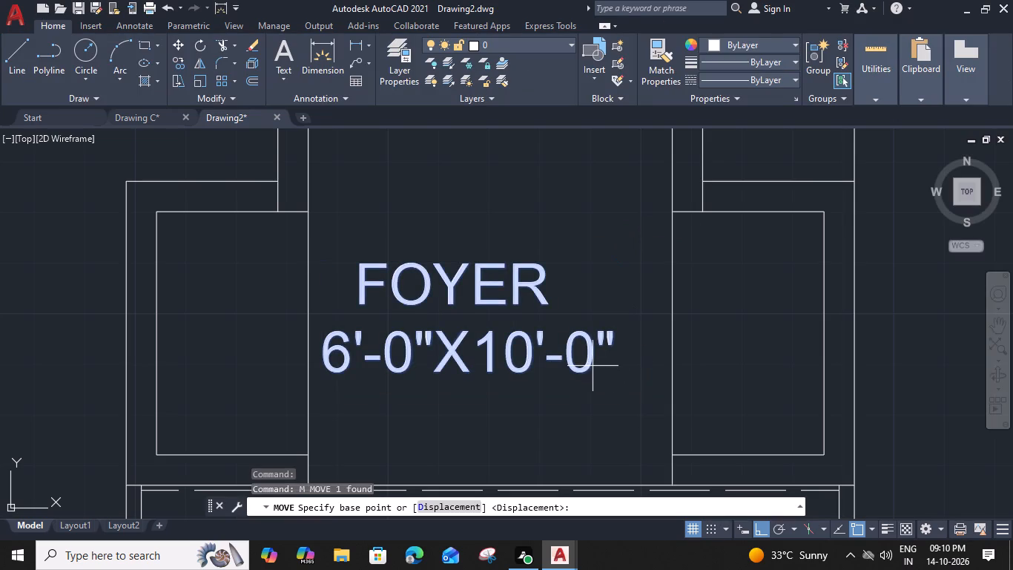
{"action": "left_click", "coordinate": [622, 373]}
{"action": "left_click", "coordinate": [651, 373]}
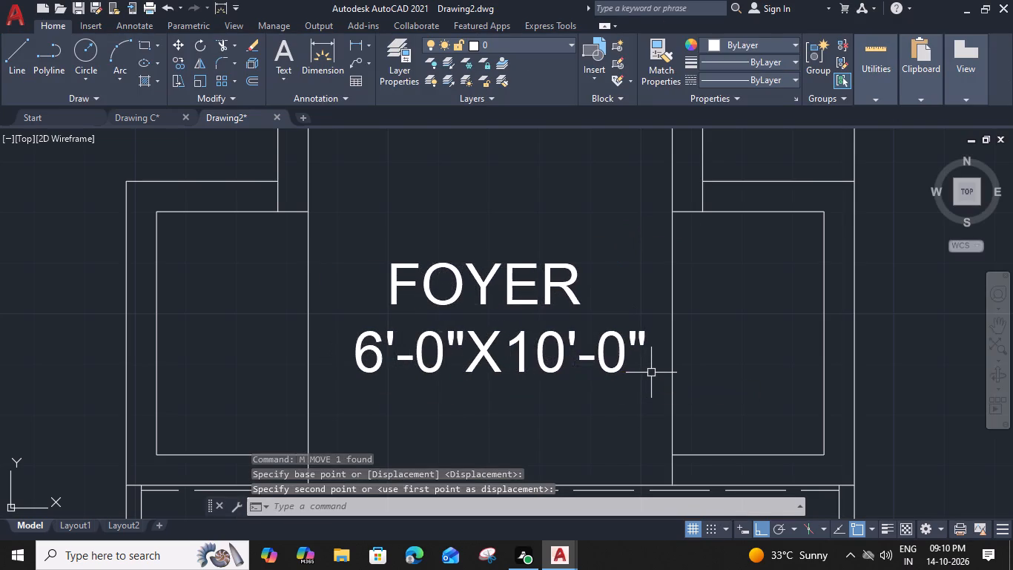
Copy the FOYER label straight west into the open front area south of the TOILET.
{"action": "scroll", "coordinate": [519, 399], "scroll_direction": "down", "scroll_amount": 3}
{"action": "middle_click_drag", "start_coordinate": [520, 399], "coordinate": [475, 335]}
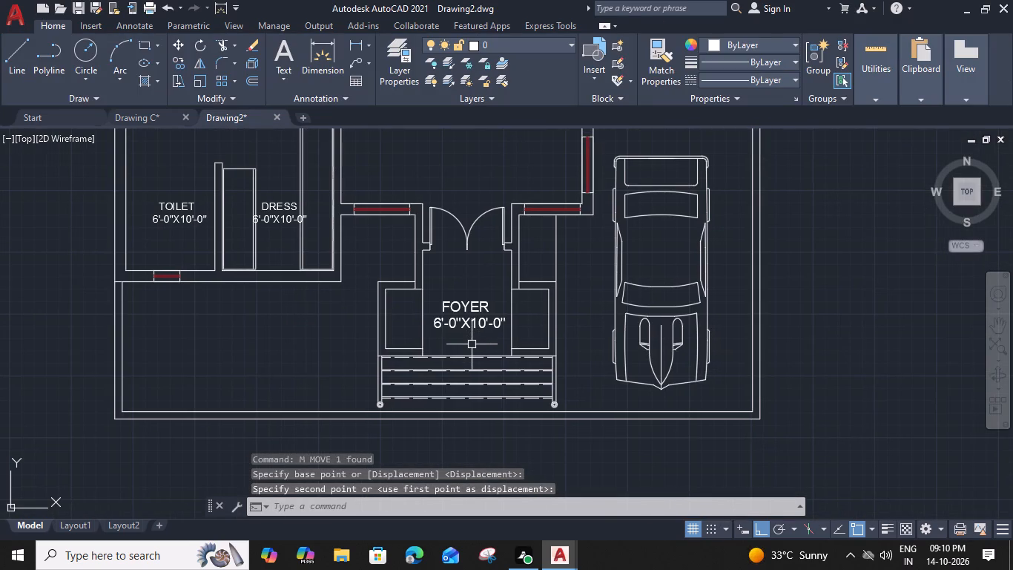
{"action": "left_click", "coordinate": [491, 321]}
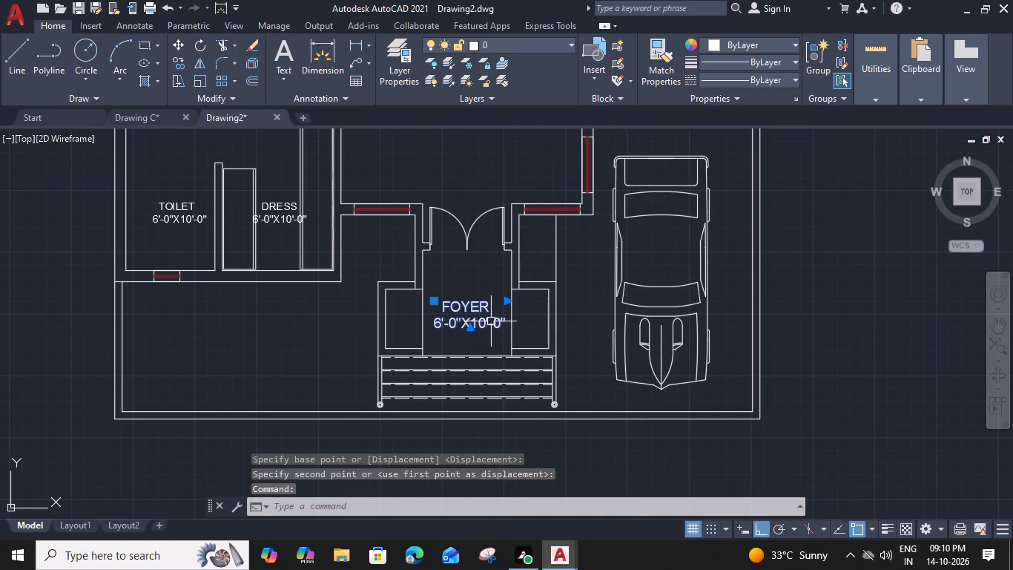
{"action": "key", "text": "c"}
{"action": "type", "text": "O"}
{"action": "key", "text": "space"}
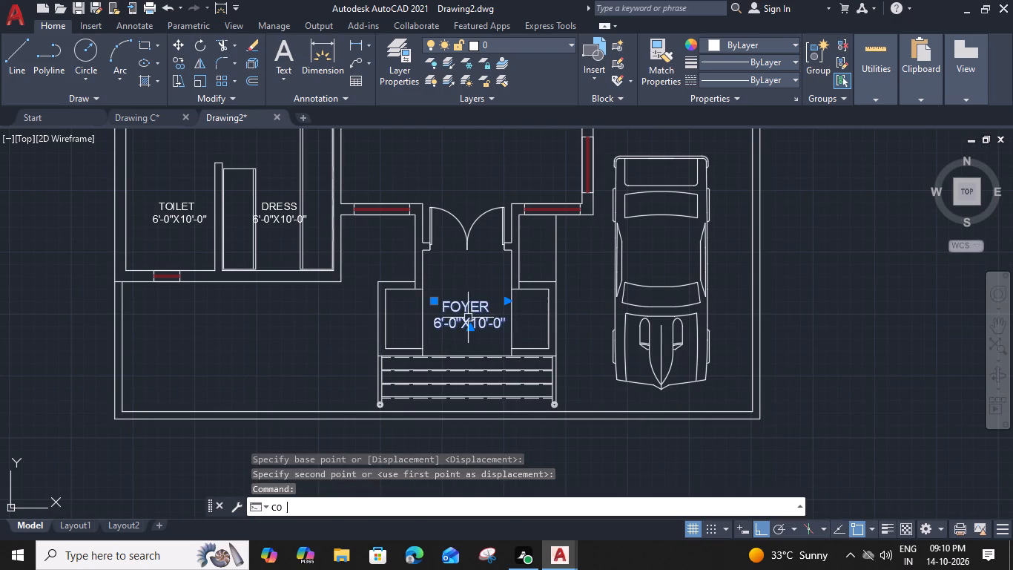
{"action": "left_click", "coordinate": [437, 328]}
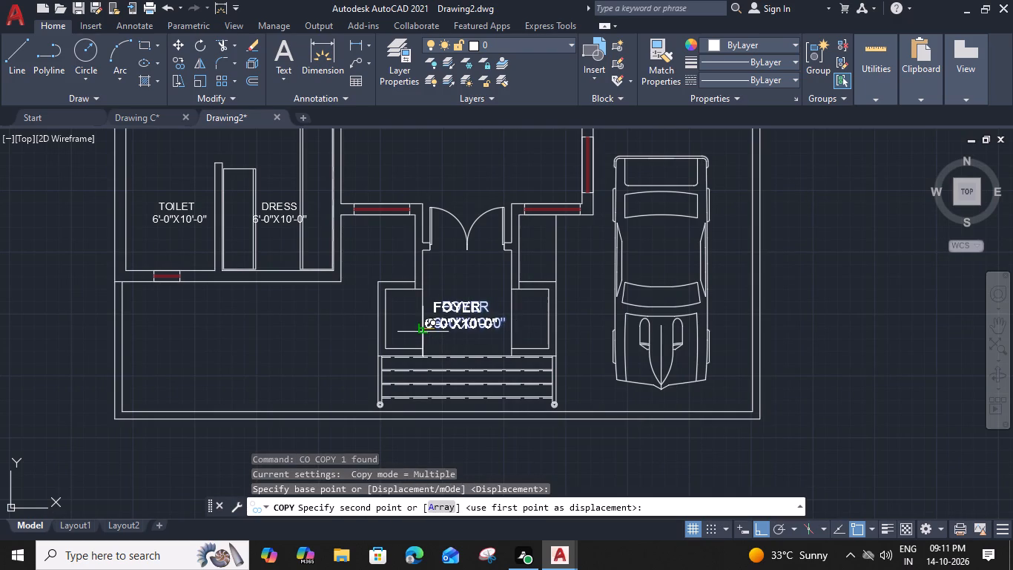
{"action": "left_click", "coordinate": [173, 353]}
{"action": "key", "text": "Escape"}
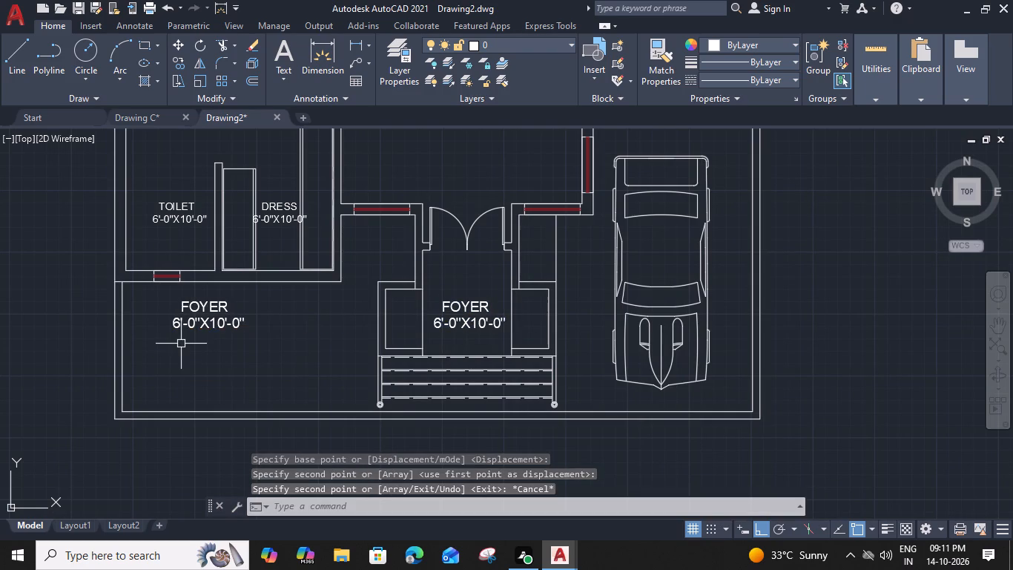
Replace all the text of the copied label south of the TOILET with FRONT GARDEN and fit its text box width.
{"action": "scroll", "coordinate": [202, 327], "scroll_direction": "up", "scroll_amount": 2}
{"action": "double_click", "coordinate": [206, 320]}
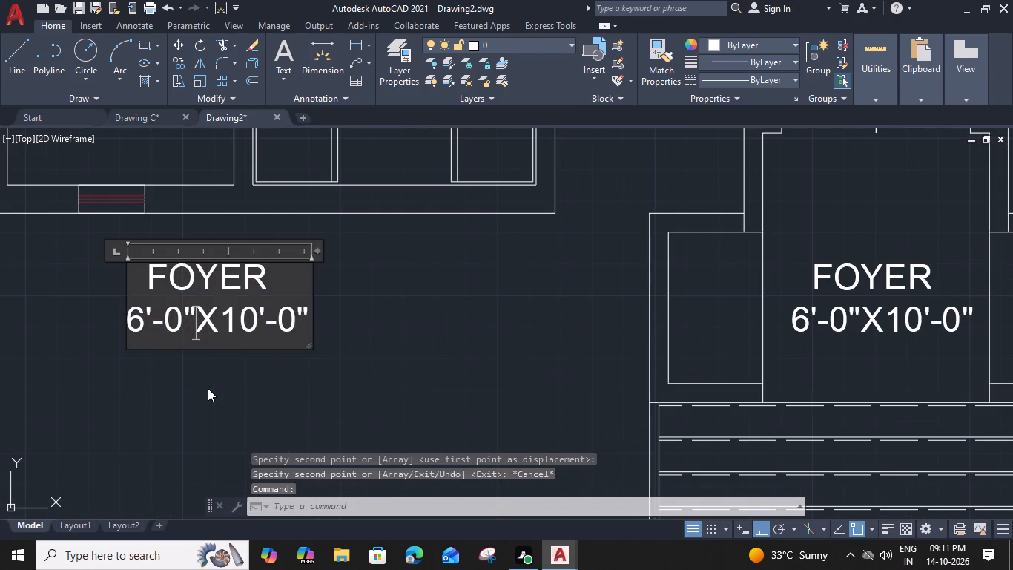
{"action": "middle_click_drag", "start_coordinate": [208, 388], "coordinate": [406, 385]}
{"action": "left_click_drag", "start_coordinate": [515, 249], "coordinate": [677, 246]}
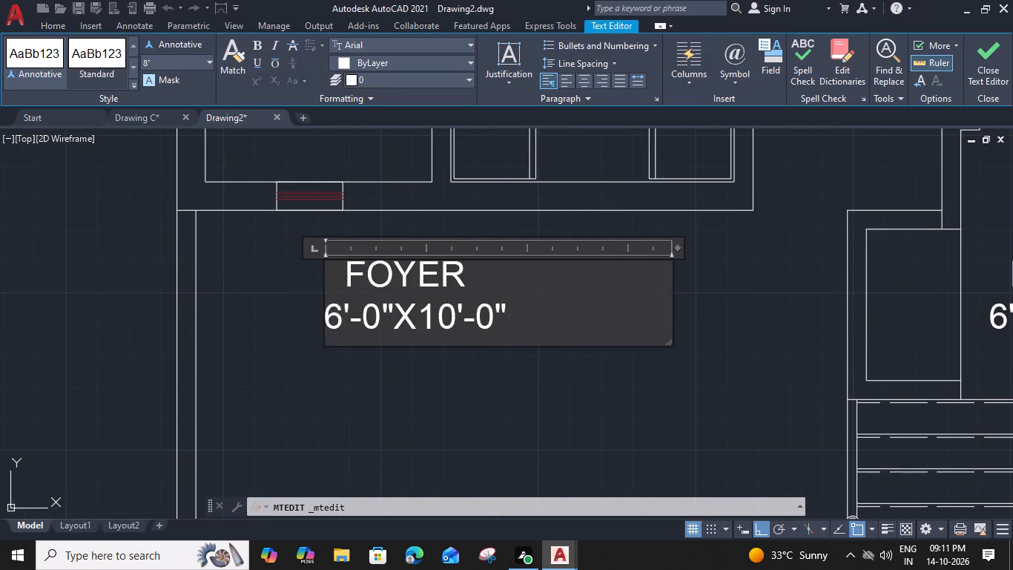
{"action": "left_click_drag", "start_coordinate": [508, 312], "coordinate": [287, 270]}
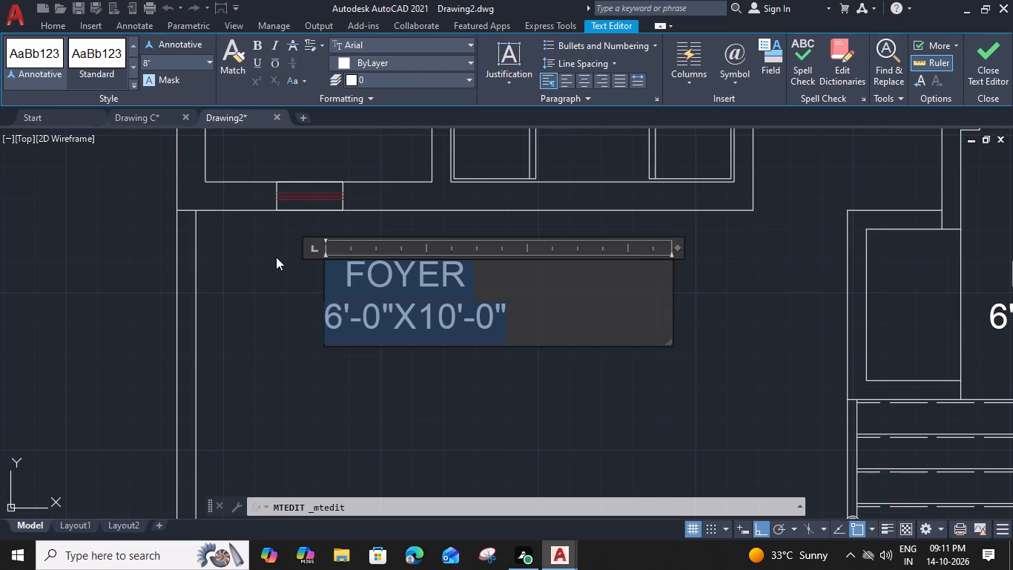
{"action": "type", "text": "FRONT"}
{"action": "key", "text": "space"}
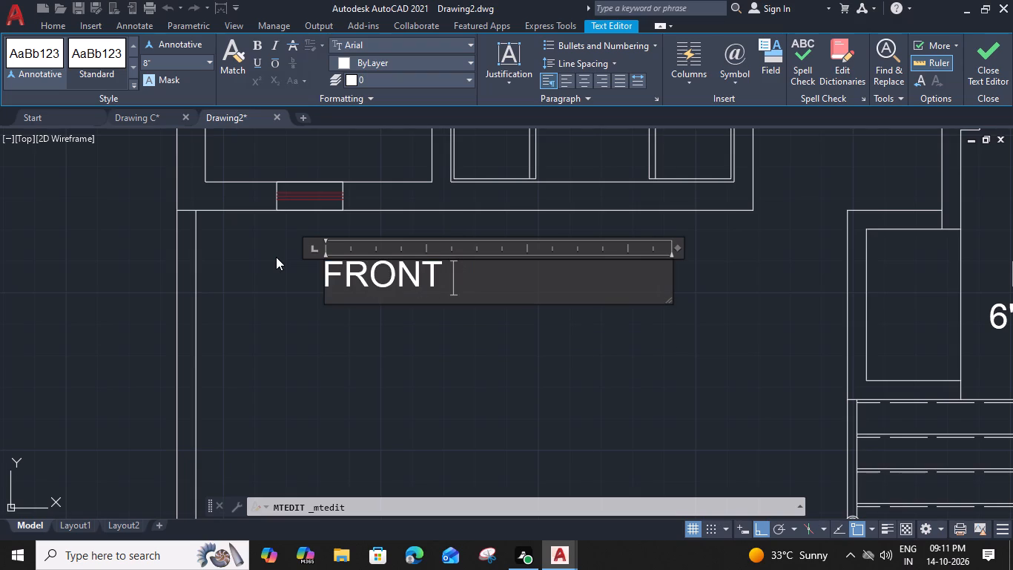
{"action": "type", "text": "GARD"}
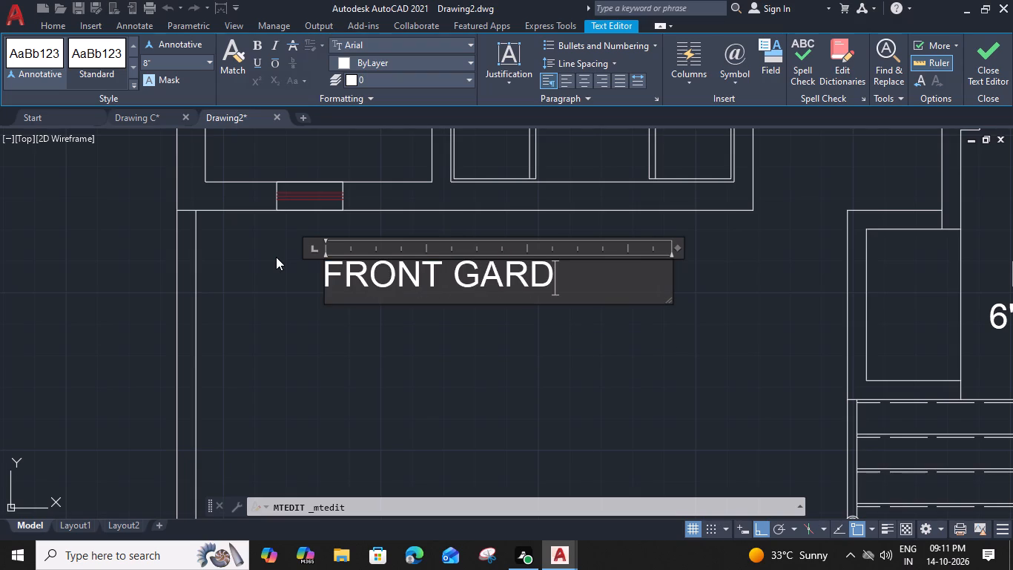
{"action": "key", "text": "e"}
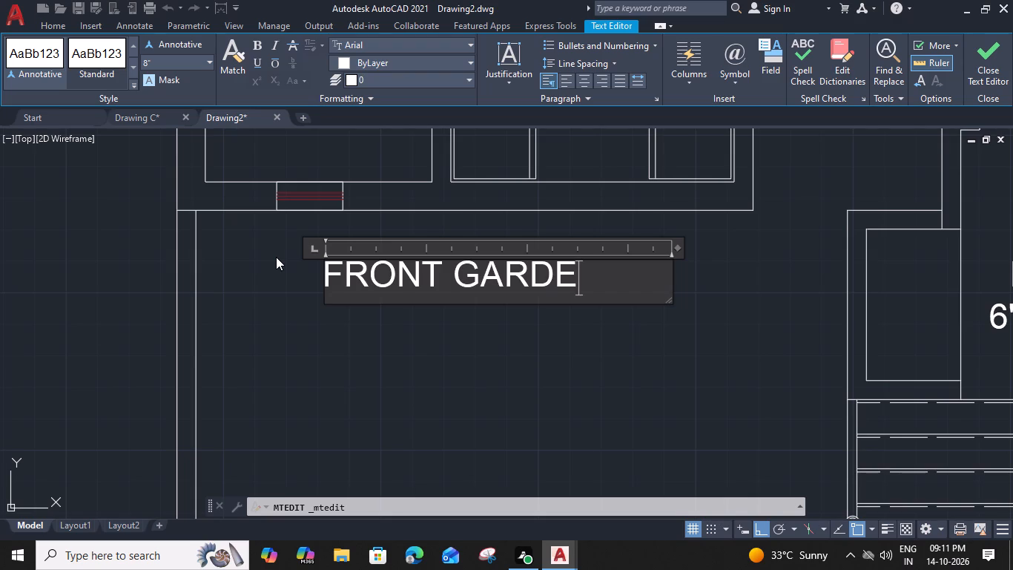
{"action": "key", "text": "n"}
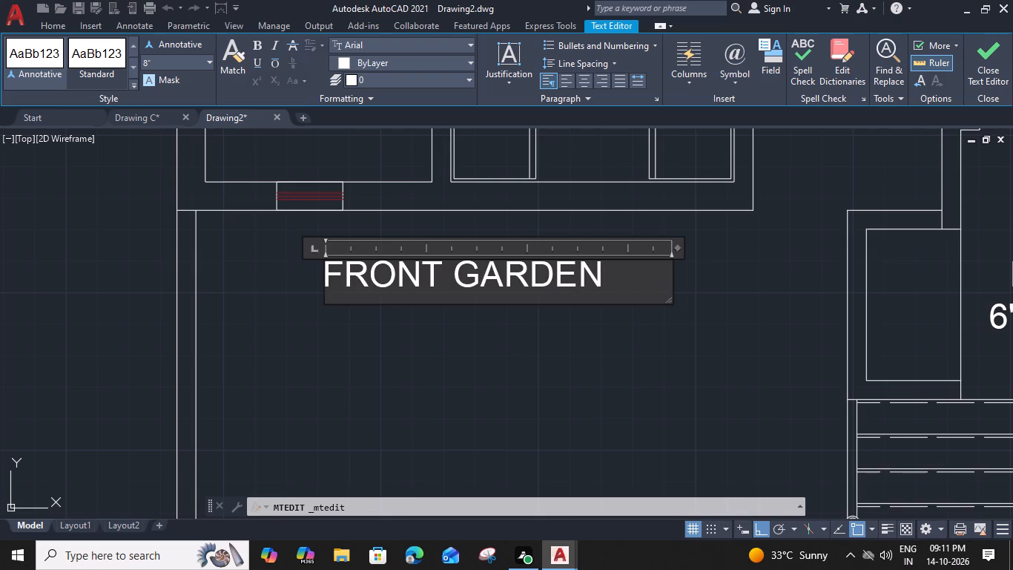
{"action": "left_click_drag", "start_coordinate": [680, 246], "coordinate": [616, 246]}
{"action": "left_click", "coordinate": [339, 334]}
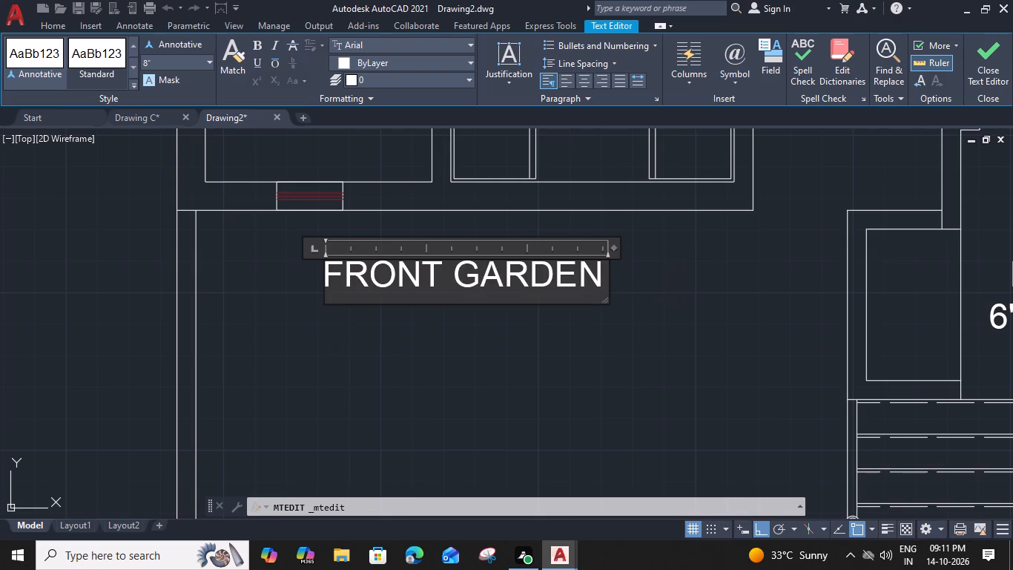
Move the FRONT GARDEN label straight south to the middle of the open area between the TOILET wall and front boundary.
{"action": "left_click", "coordinate": [327, 263]}
{"action": "key", "text": "n"}
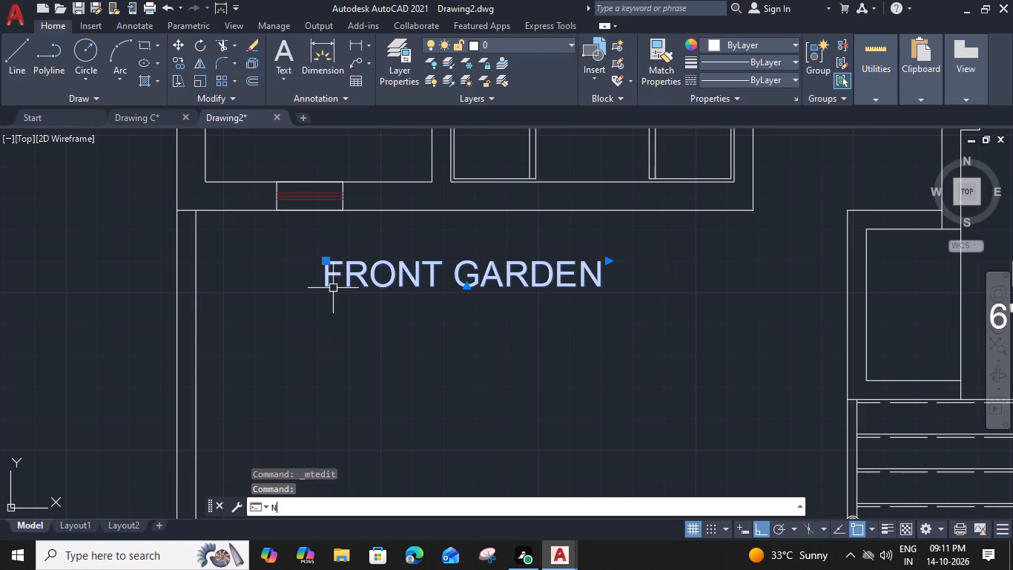
{"action": "key", "text": "Escape"}
{"action": "type", "text": "M"}
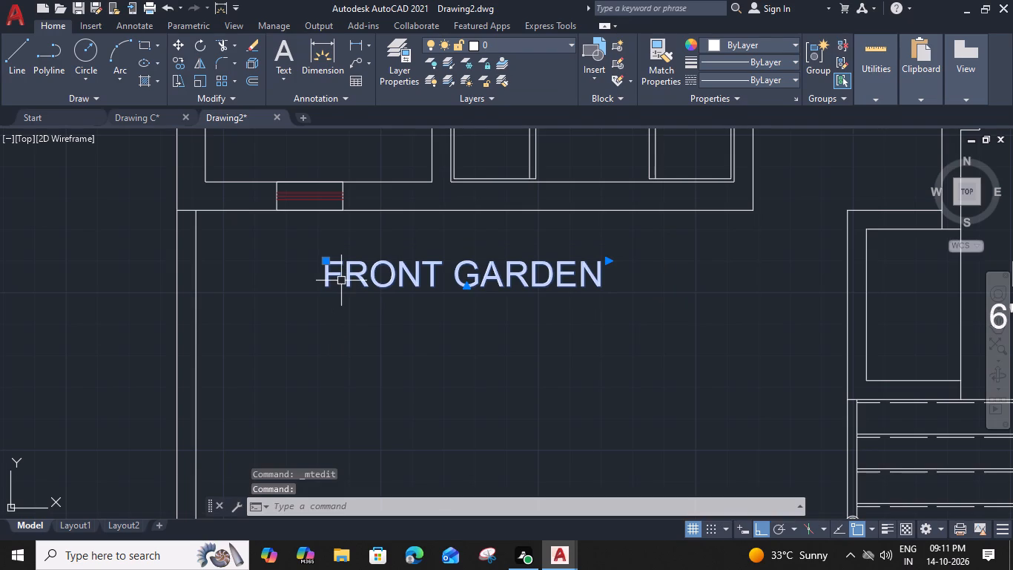
{"action": "key", "text": "space"}
{"action": "left_click", "coordinate": [327, 286]}
{"action": "scroll", "coordinate": [326, 289], "scroll_direction": "down", "scroll_amount": 1}
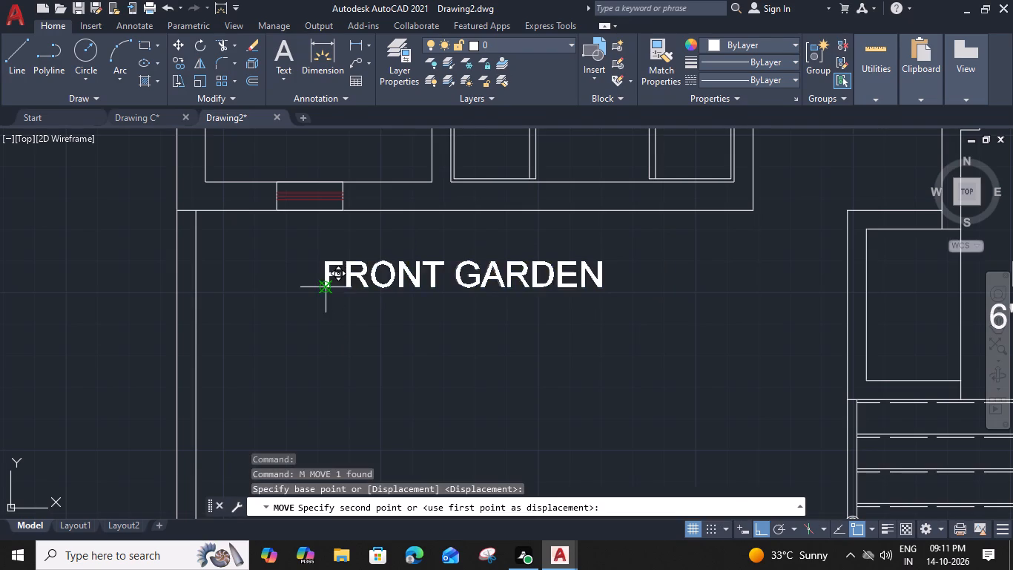
{"action": "scroll", "coordinate": [326, 289], "scroll_direction": "down", "scroll_amount": 1}
{"action": "left_click", "coordinate": [326, 331]}
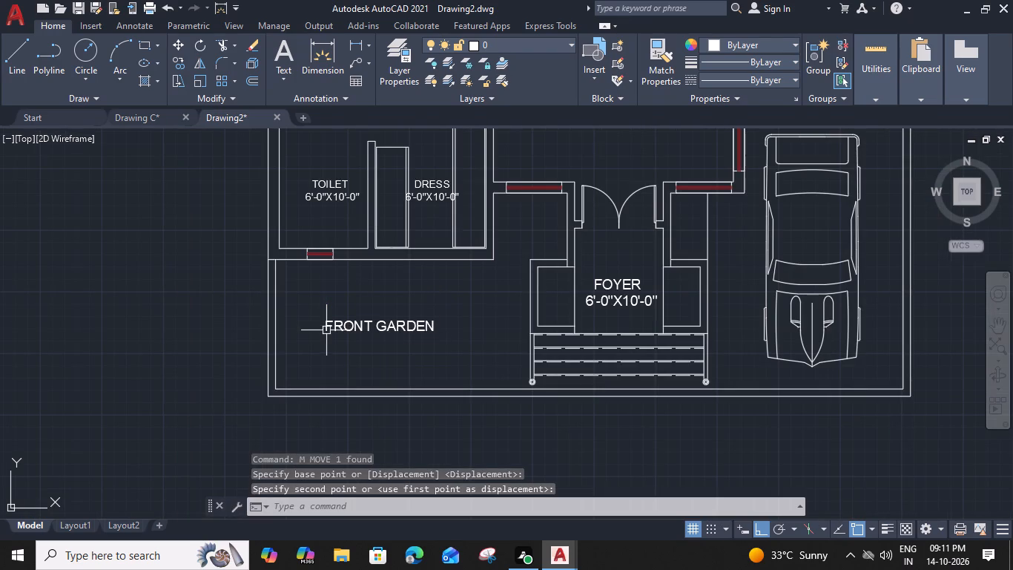
Copy the FRONT GARDEN label straight east onto the front end of the parked car.
{"action": "middle_click_drag", "start_coordinate": [524, 280], "coordinate": [492, 281]}
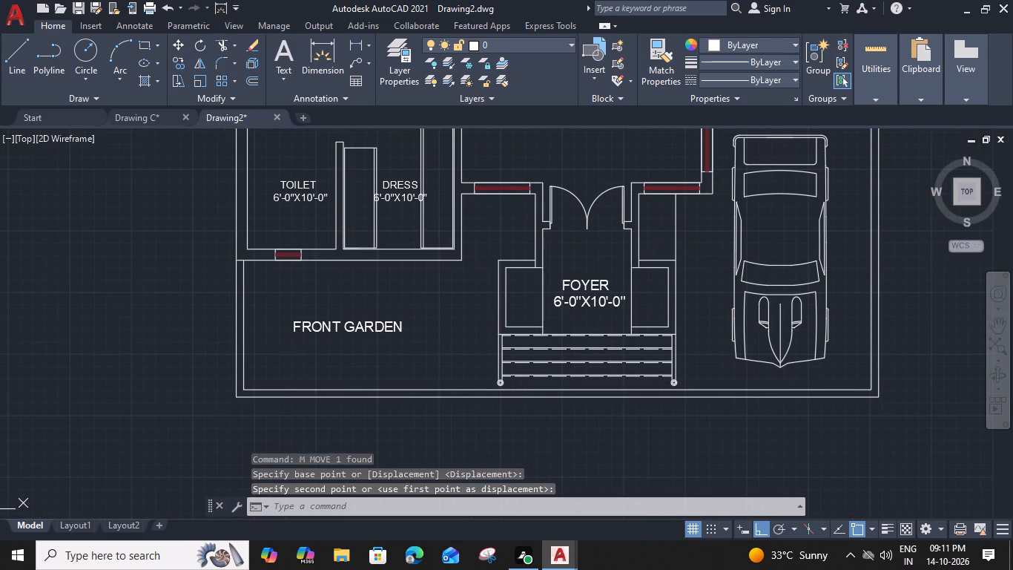
{"action": "left_click", "coordinate": [334, 327]}
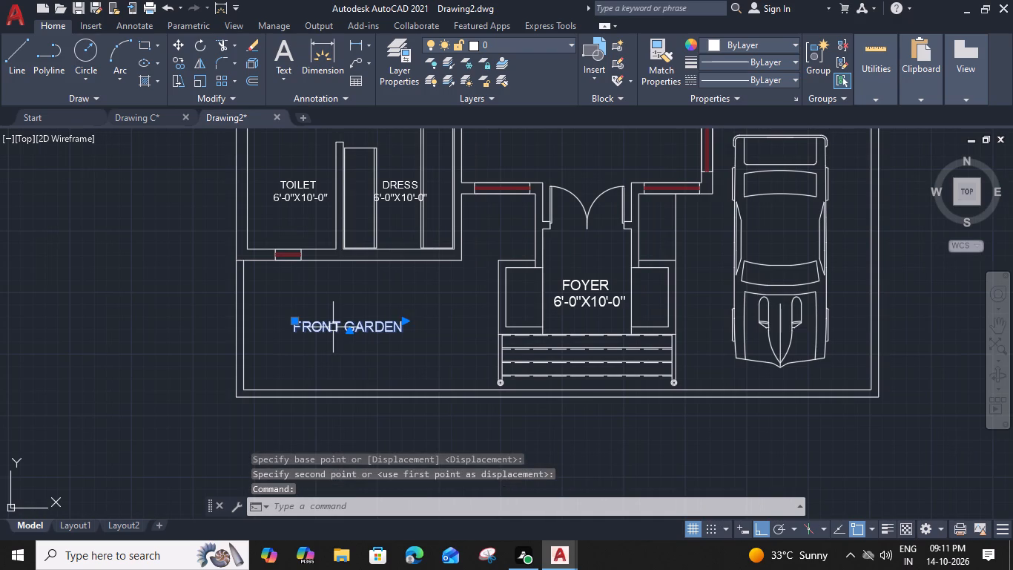
{"action": "type", "text": "CO"}
{"action": "key", "text": "space"}
{"action": "scroll", "coordinate": [321, 330], "scroll_direction": "up", "scroll_amount": 1}
{"action": "left_click", "coordinate": [279, 335]}
{"action": "scroll", "coordinate": [279, 335], "scroll_direction": "down", "scroll_amount": 2}
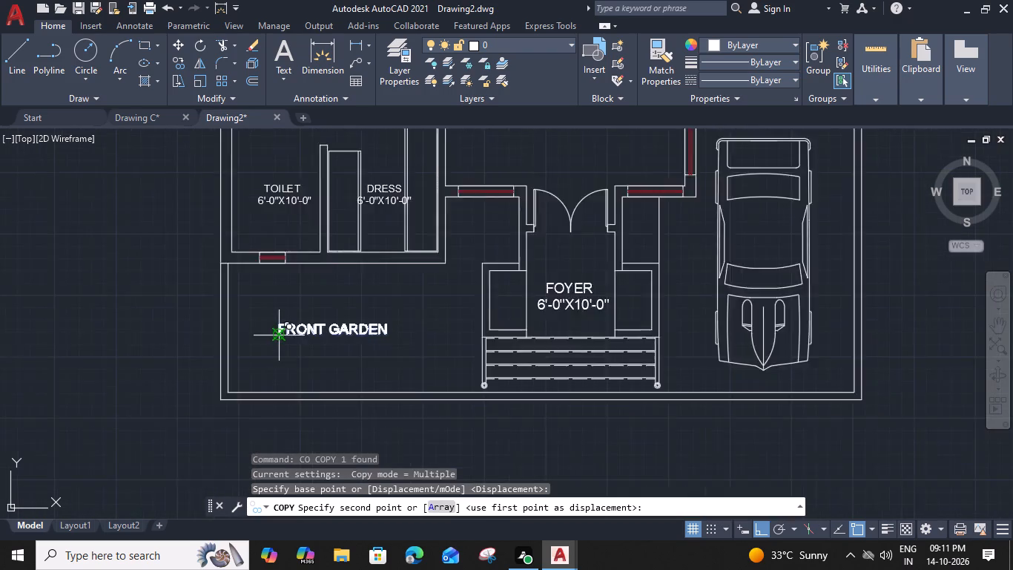
{"action": "scroll", "coordinate": [558, 348], "scroll_direction": "up", "scroll_amount": 2}
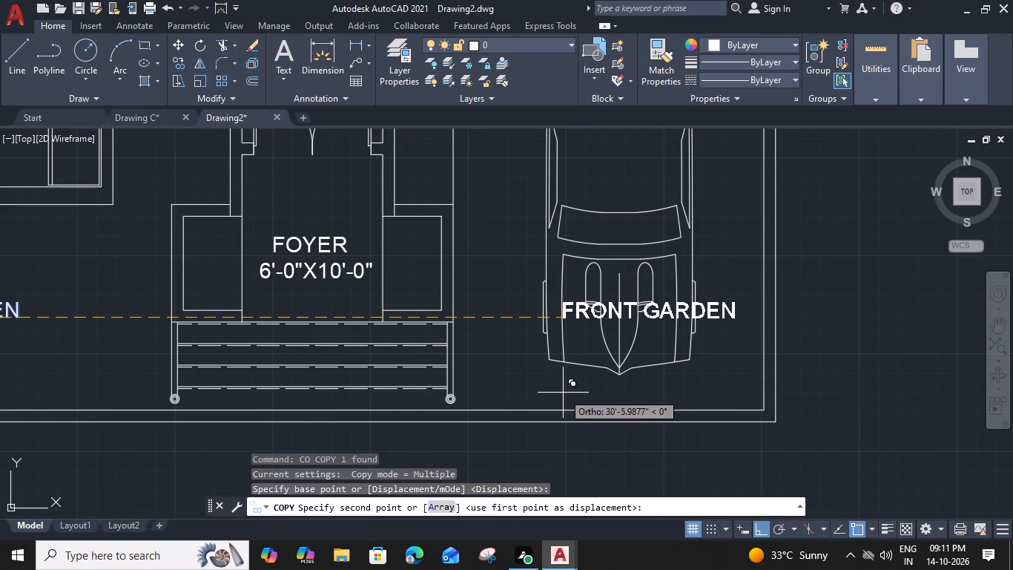
{"action": "left_click", "coordinate": [535, 377]}
{"action": "key", "text": "Escape"}
Move the copied FRONT GARDEN label straight north about 13'-10", into the space beyond the car's rear end.
{"action": "left_click", "coordinate": [575, 314]}
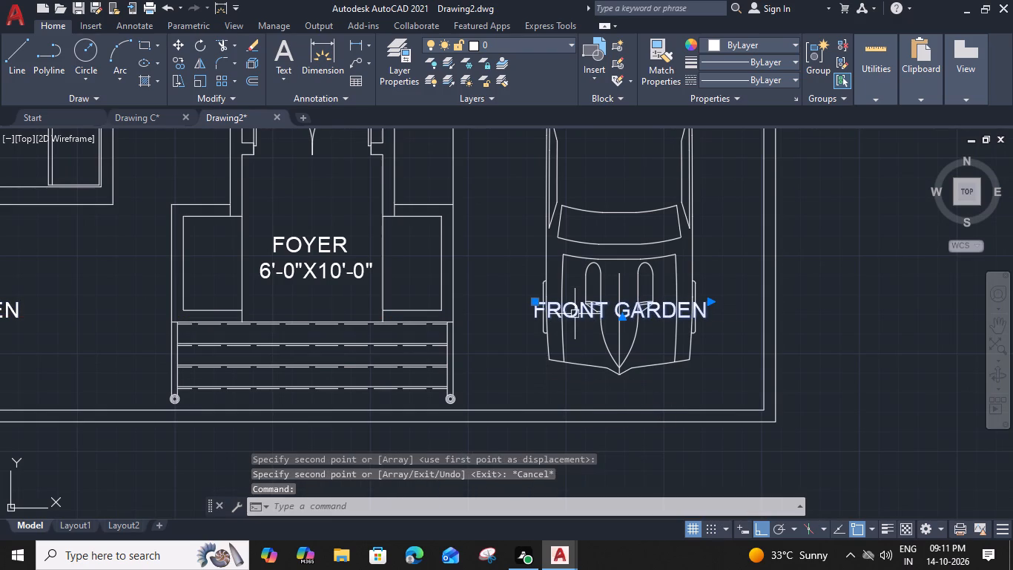
{"action": "type", "text": "M"}
{"action": "key", "text": "space"}
{"action": "scroll", "coordinate": [556, 310], "scroll_direction": "up", "scroll_amount": 3}
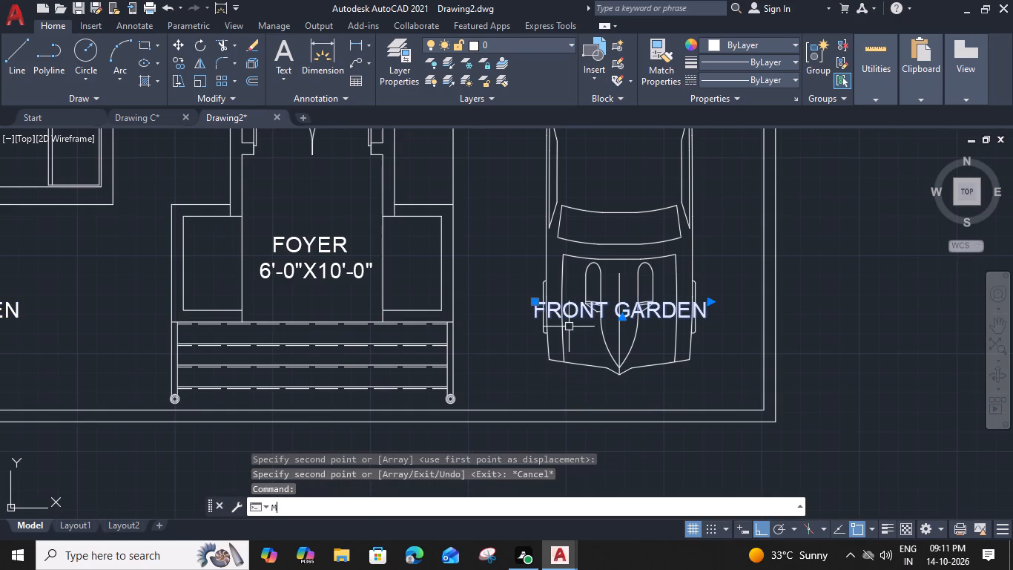
{"action": "left_click", "coordinate": [506, 290]}
{"action": "scroll", "coordinate": [506, 290], "scroll_direction": "down", "scroll_amount": 3}
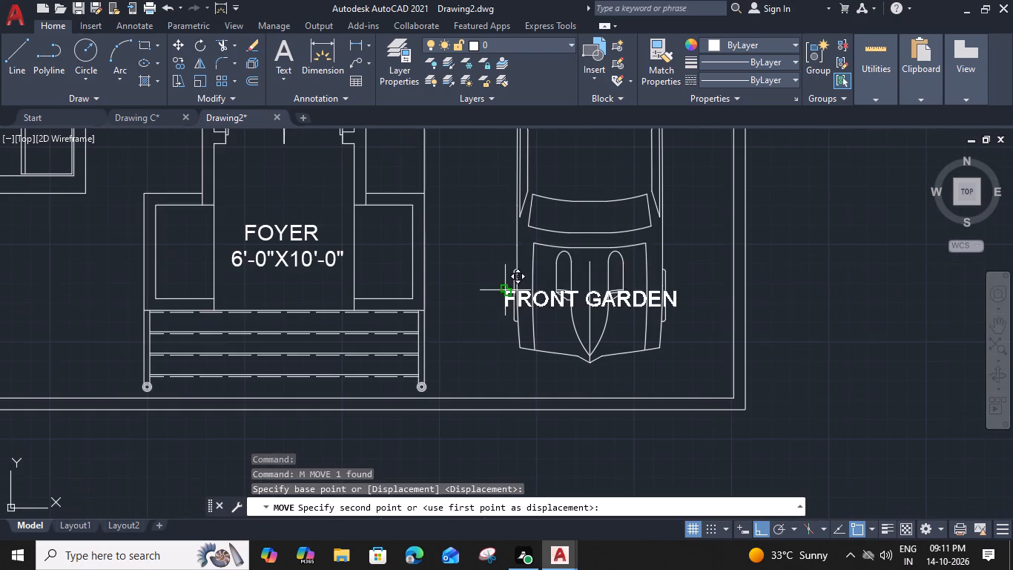
{"action": "middle_click_drag", "start_coordinate": [506, 222], "coordinate": [470, 417]}
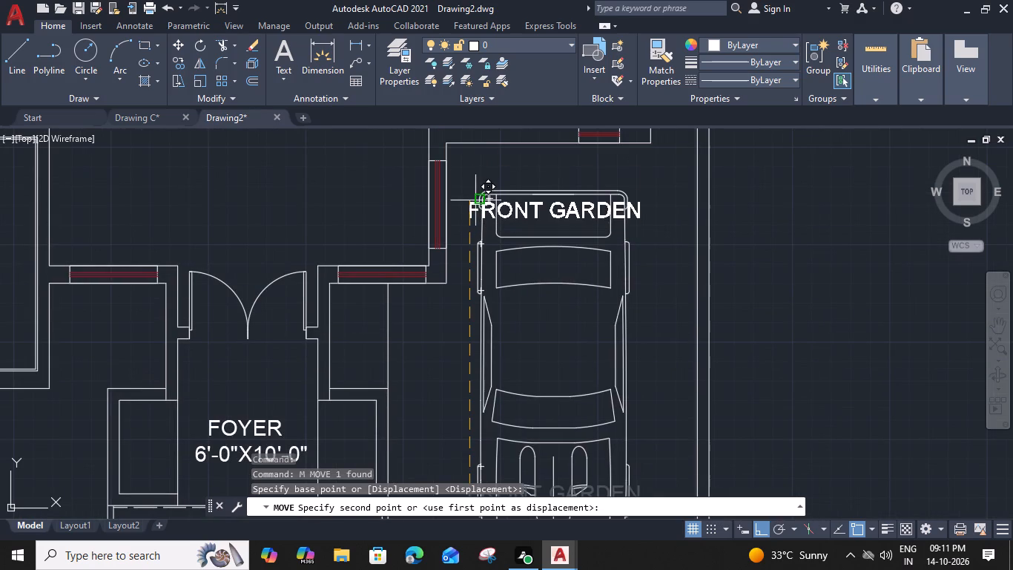
{"action": "left_click", "coordinate": [478, 161]}
{"action": "key", "text": "Escape"}
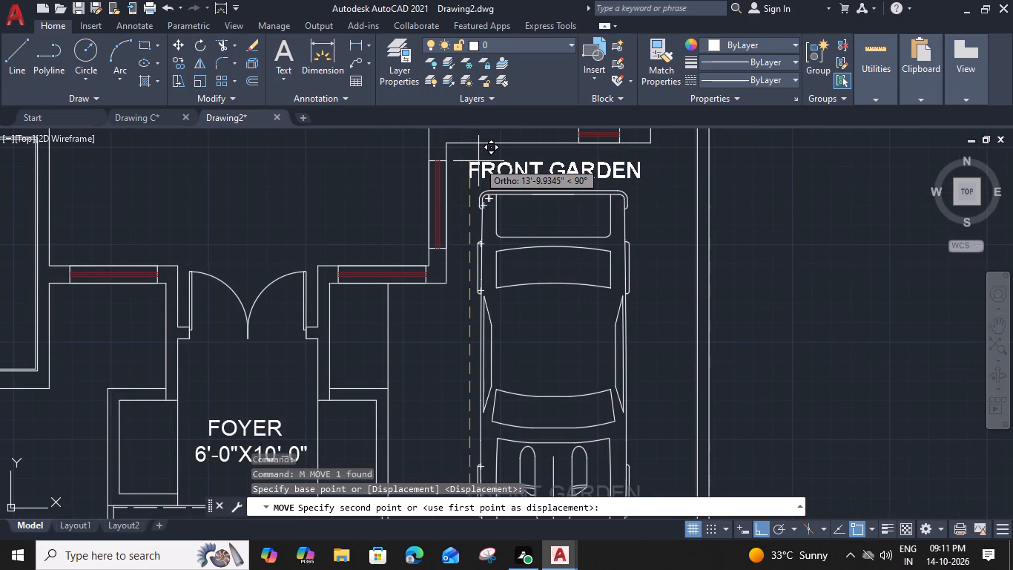
Move the parked car a short distance straight south to leave more room below the label.
{"action": "left_click", "coordinate": [546, 191]}
{"action": "type", "text": "M"}
{"action": "key", "text": "space"}
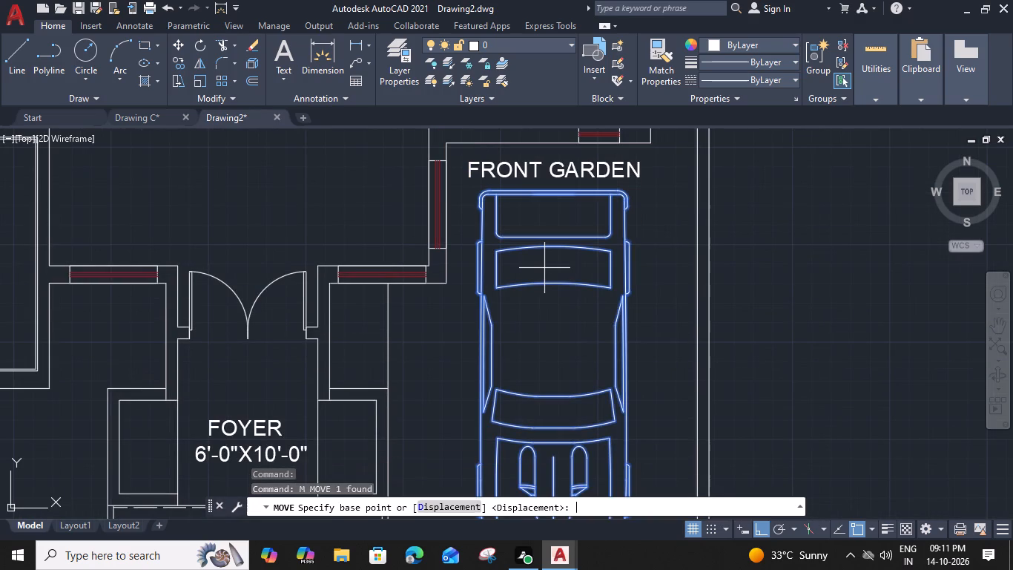
{"action": "scroll", "coordinate": [556, 179], "scroll_direction": "up", "scroll_amount": 2}
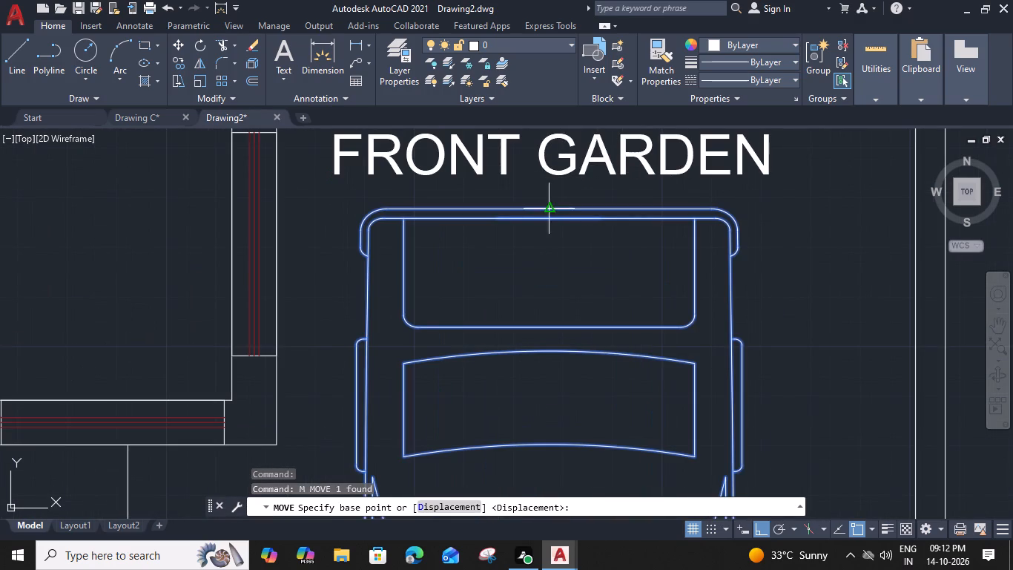
{"action": "left_click", "coordinate": [548, 209]}
{"action": "left_click", "coordinate": [550, 243]}
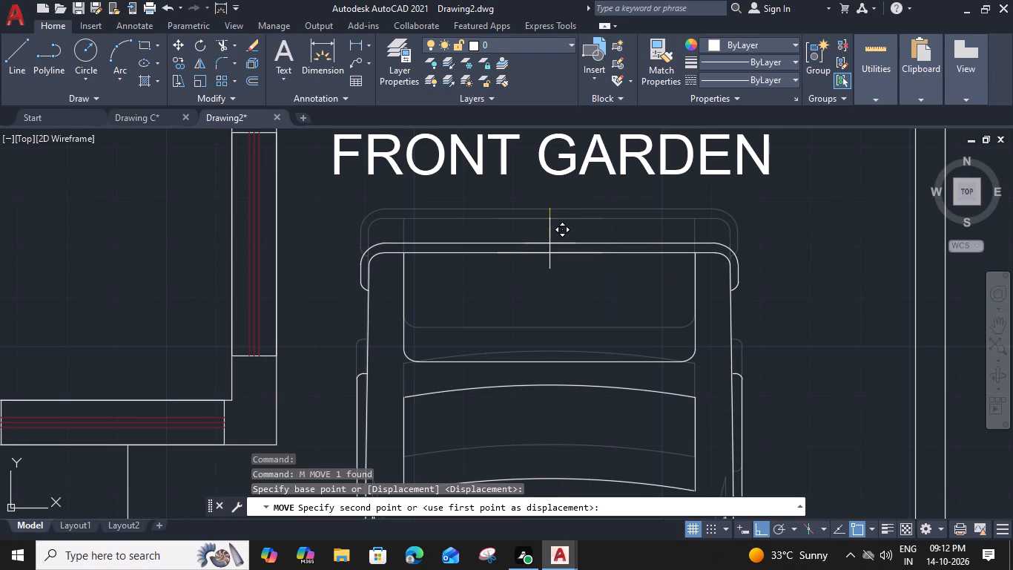
Replace all the text of the FRONT GARDEN label above the car with CAR PARKING.
{"action": "scroll", "coordinate": [551, 221], "scroll_direction": "down", "scroll_amount": 1}
{"action": "middle_click_drag", "start_coordinate": [552, 221], "coordinate": [558, 258]}
{"action": "double_click", "coordinate": [530, 211]}
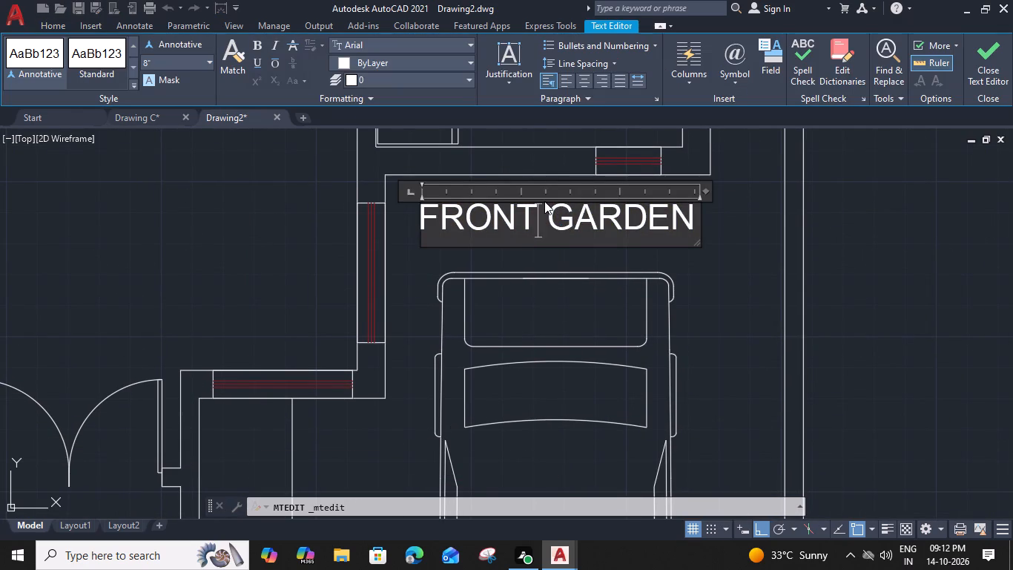
{"action": "left_click_drag", "start_coordinate": [693, 222], "coordinate": [409, 221]}
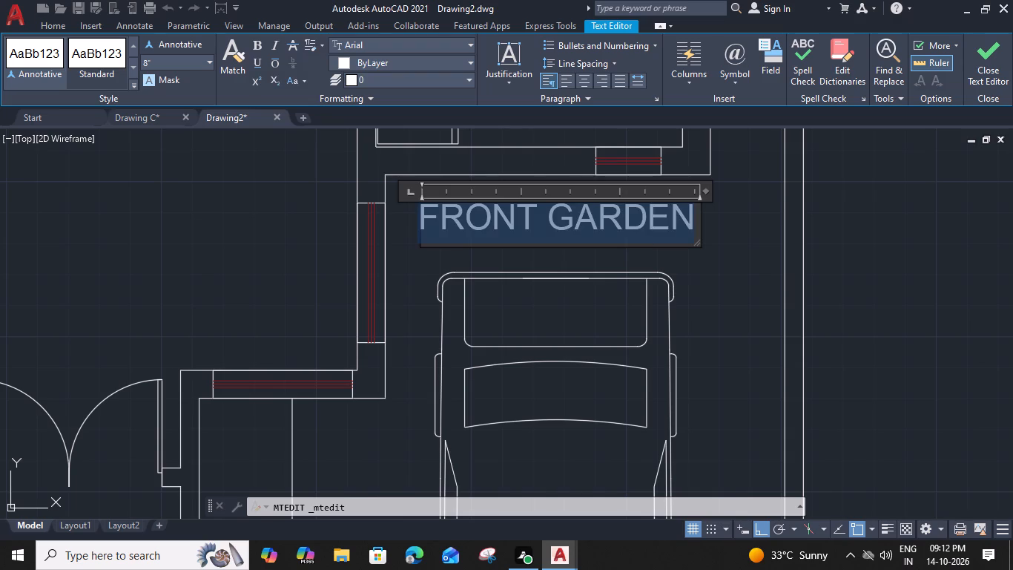
{"action": "left_click_drag", "start_coordinate": [409, 221], "coordinate": [409, 221]}
{"action": "type", "text": "CAR"}
{"action": "key", "text": "space"}
{"action": "type", "text": "PARKING"}
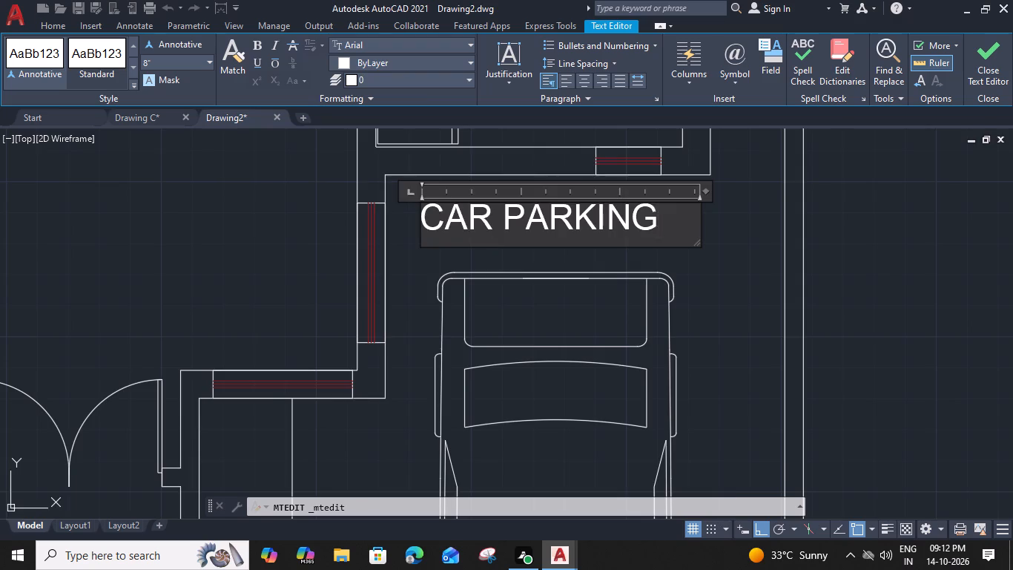
Add a second line reading 12'-0"X18'-0" to the CAR PARKING label.
{"action": "scroll", "coordinate": [496, 241], "scroll_direction": "up", "scroll_amount": 1}
{"action": "key", "text": "Return"}
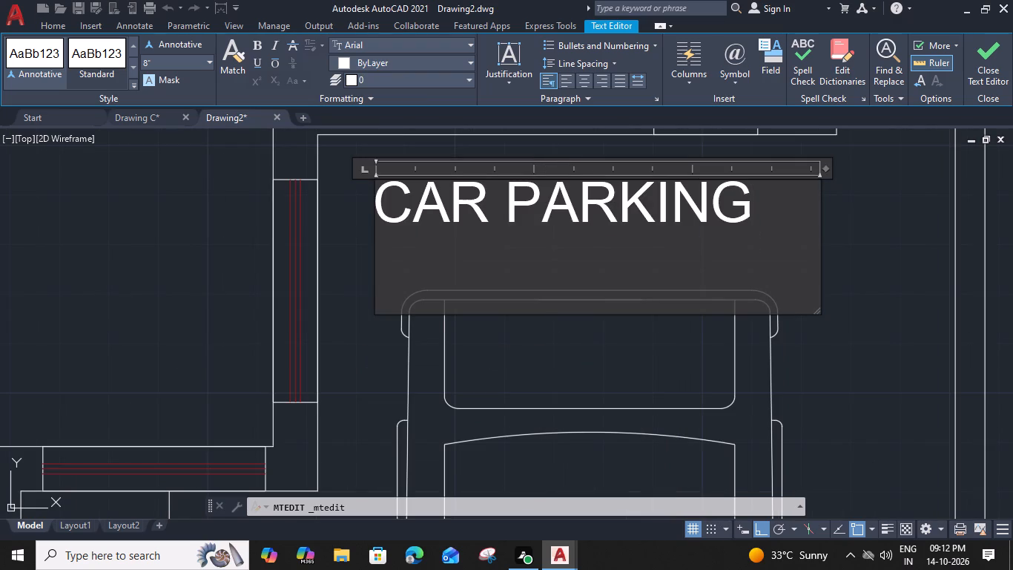
{"action": "type", "text": "12"}
{"action": "type", "text": "'-0"}
{"action": "key", "text": "shift+quotedbl"}
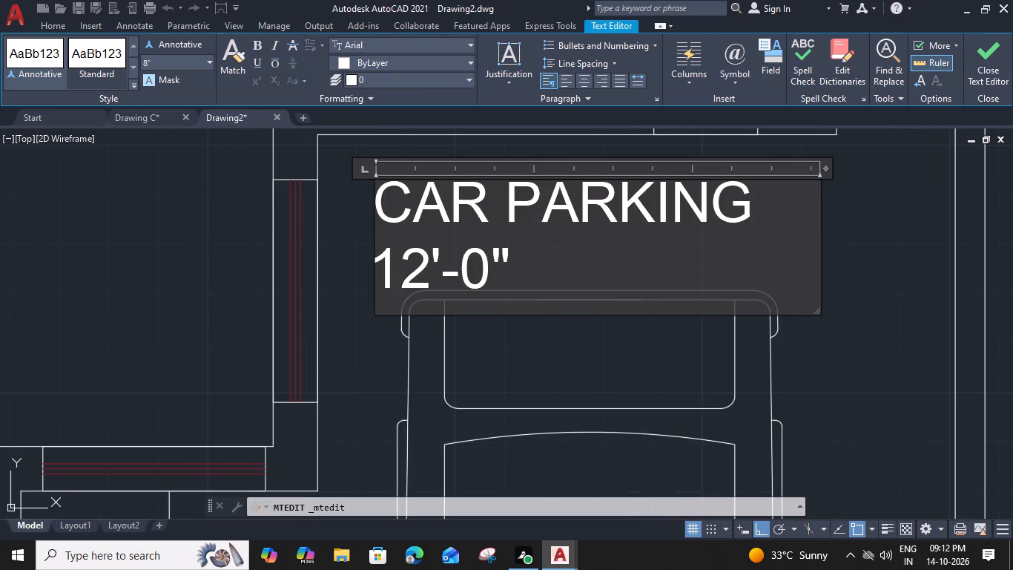
{"action": "key", "text": "x"}
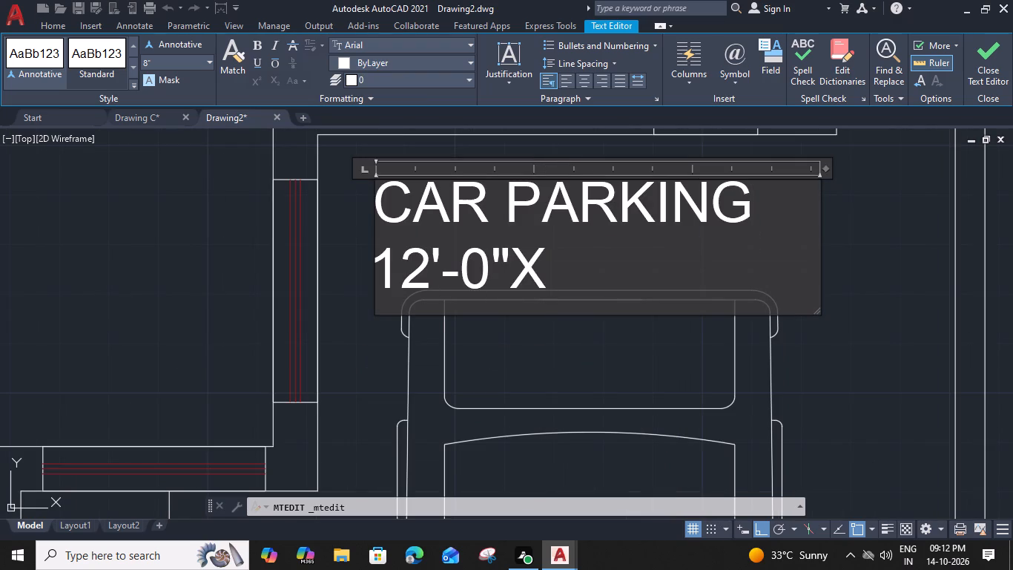
{"action": "key", "text": "1"}
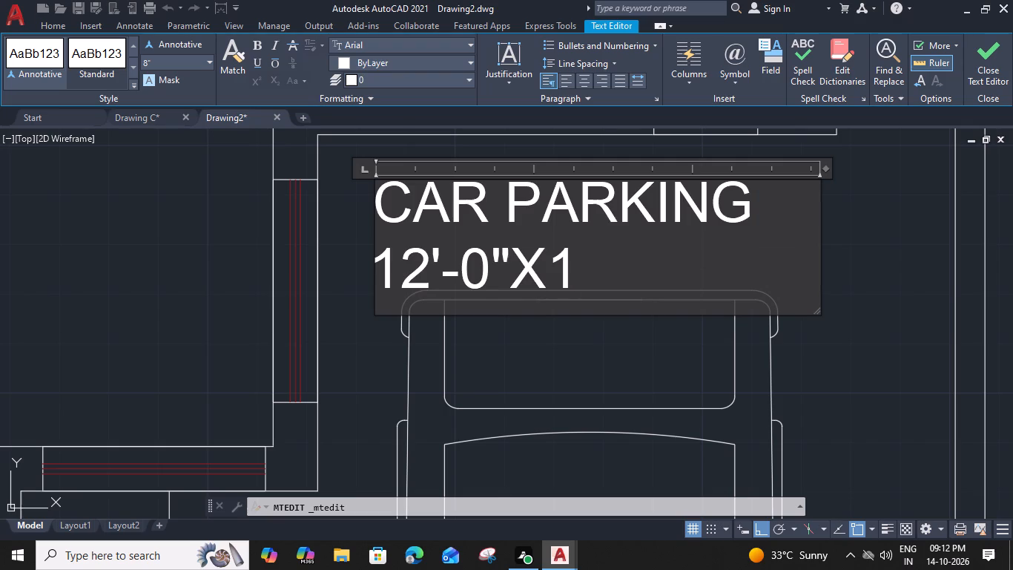
{"action": "type", "text": "8'-0"}
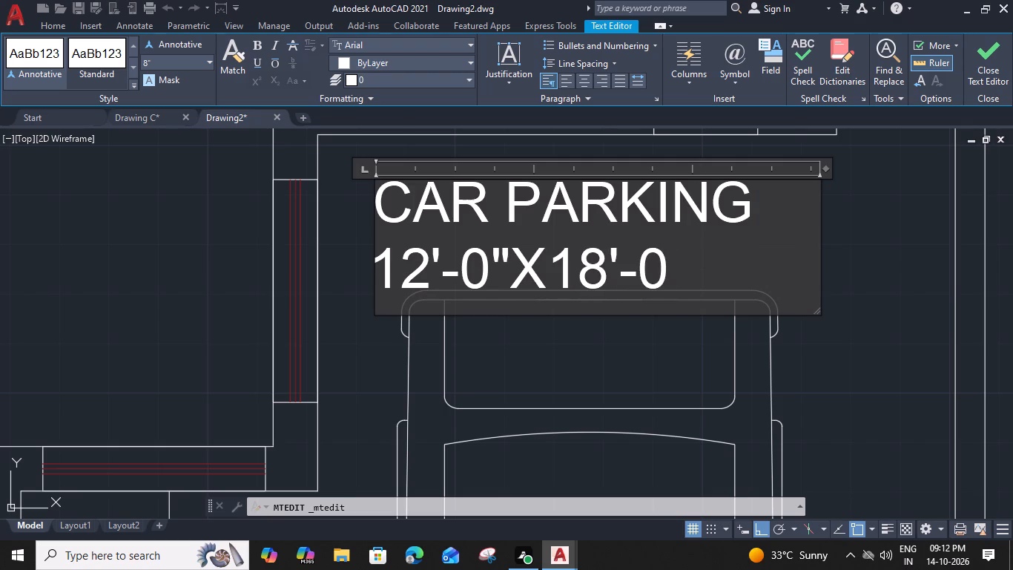
{"action": "key", "text": "shift+quotedbl"}
Narrow the CAR PARKING text box to fit its text and indent the size line with two spaces to centre it.
{"action": "left_click_drag", "start_coordinate": [825, 168], "coordinate": [762, 172]}
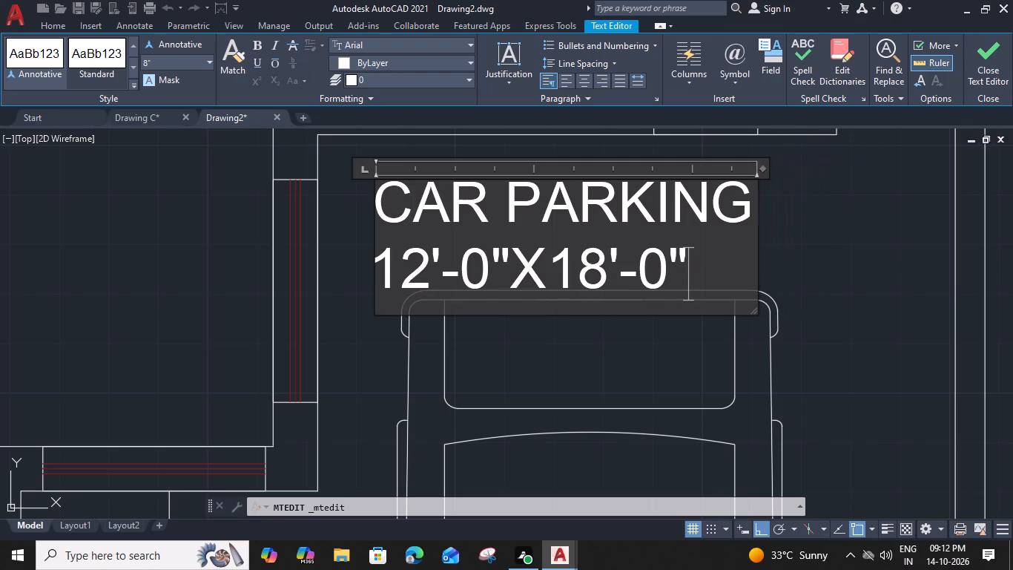
{"action": "left_click", "coordinate": [384, 266]}
{"action": "key", "text": "space"}
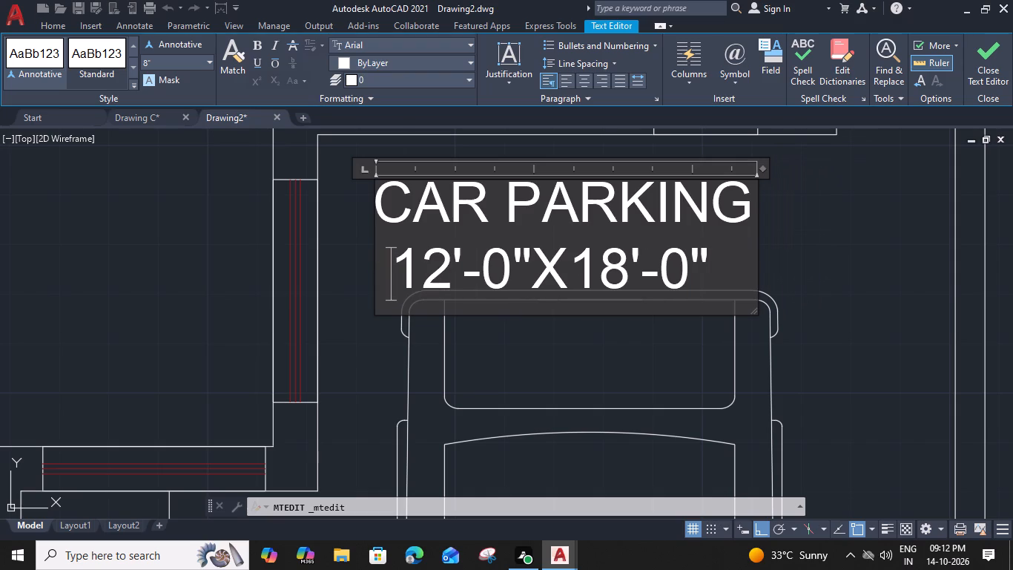
{"action": "key", "text": "space"}
{"action": "left_click", "coordinate": [779, 251]}
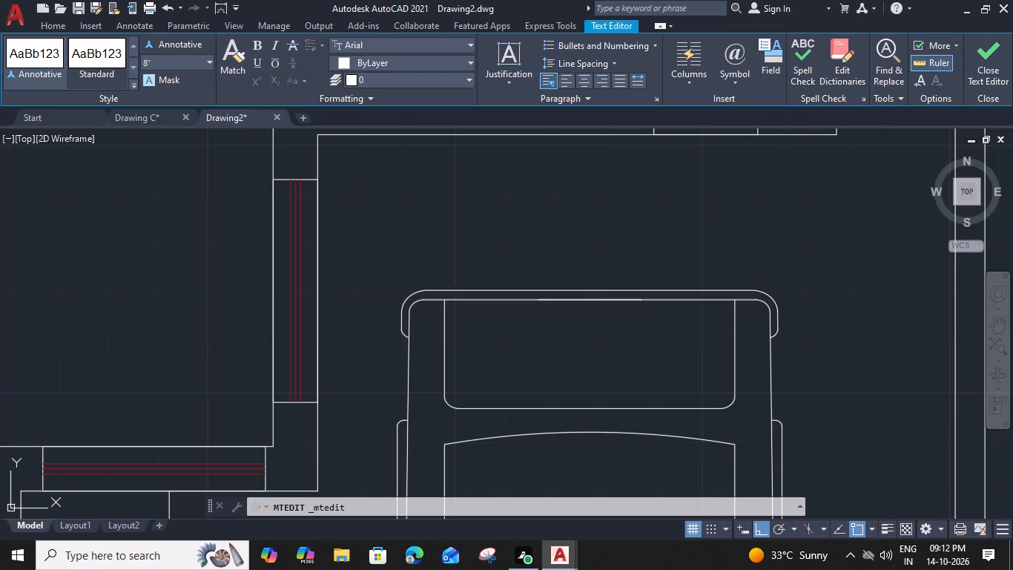
Move the CAR PARKING label slightly east so it is centred over the car.
{"action": "left_click", "coordinate": [736, 188]}
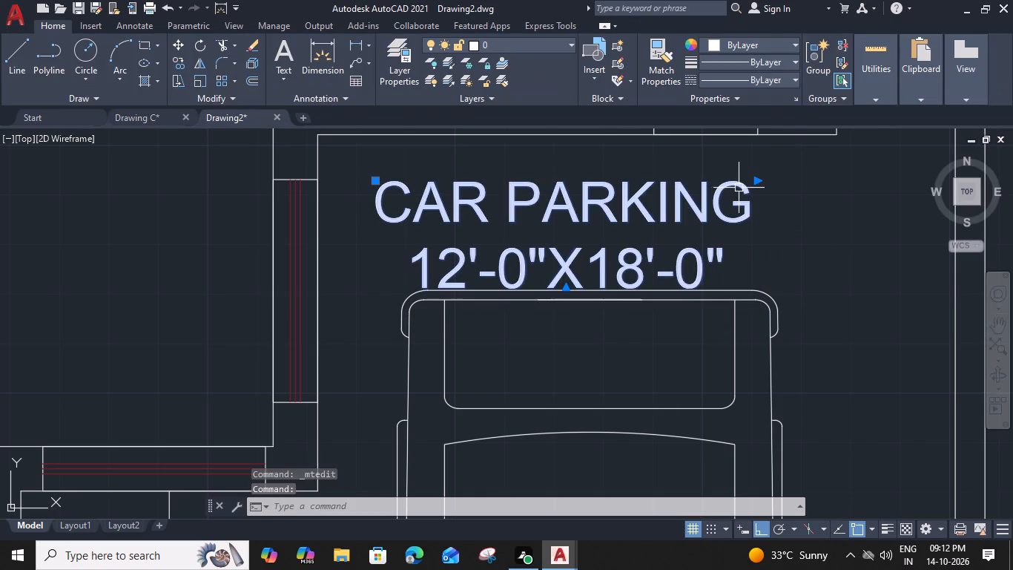
{"action": "key", "text": "comma"}
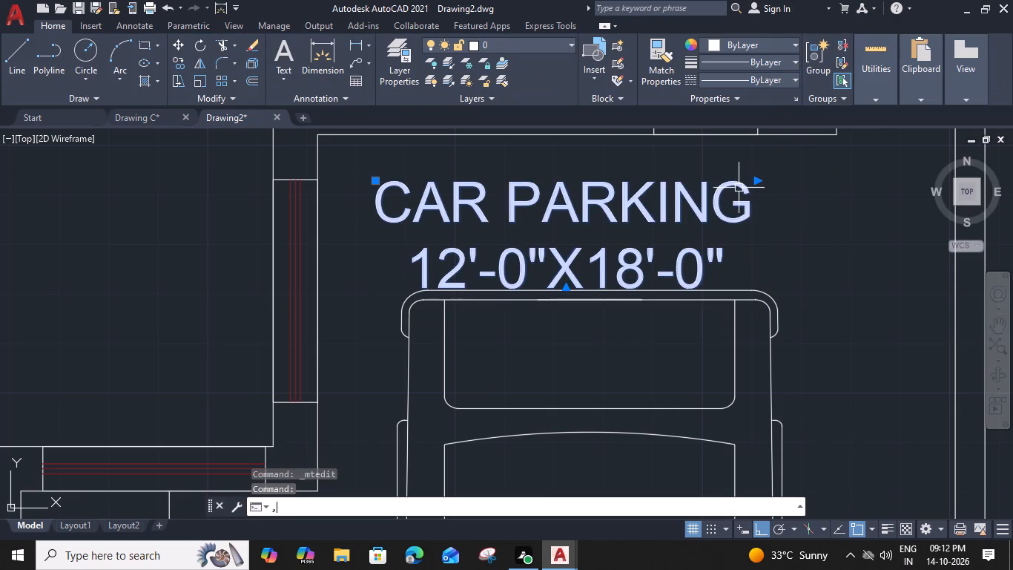
{"action": "key", "text": "BackSpace"}
{"action": "type", "text": "M"}
{"action": "key", "text": "space"}
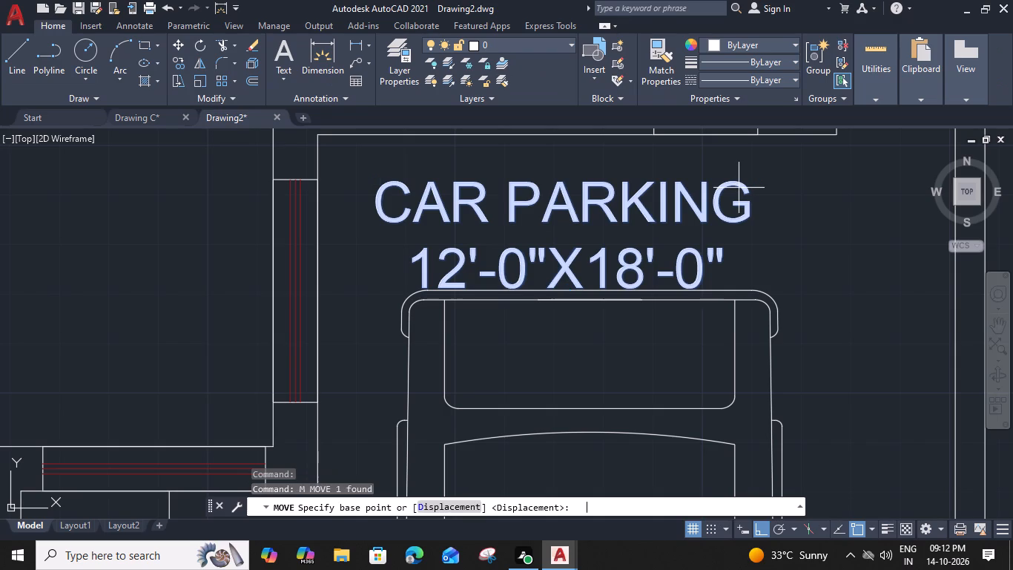
{"action": "left_click", "coordinate": [754, 189]}
{"action": "left_click", "coordinate": [782, 179]}
Insert the Toilet - Imperial block in the passage between BED ROOM 2 and BED ROOM 3, south of the toilets.
{"action": "scroll", "coordinate": [463, 195], "scroll_direction": "down", "scroll_amount": 2}
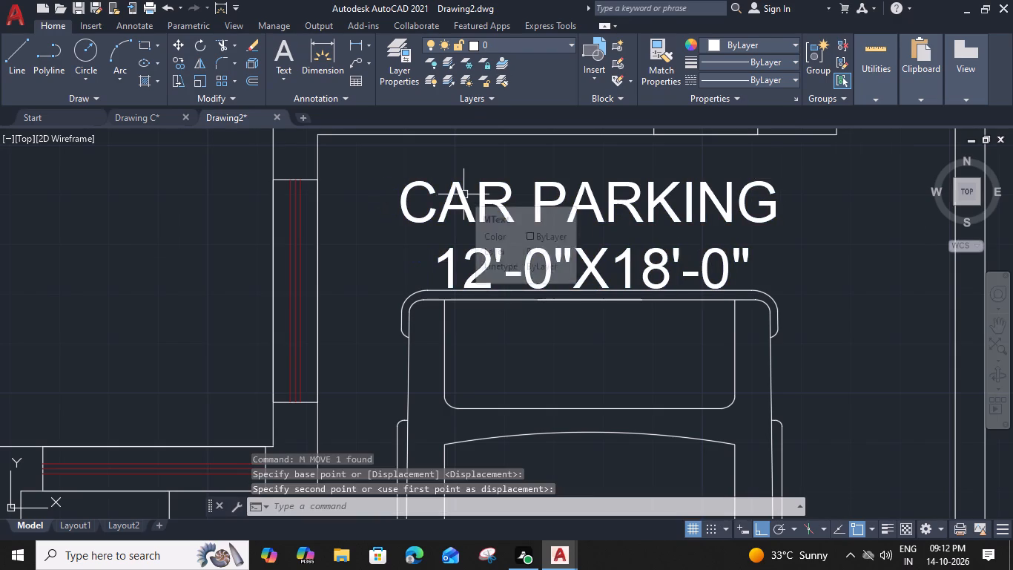
{"action": "scroll", "coordinate": [509, 281], "scroll_direction": "down", "scroll_amount": 1}
{"action": "scroll", "coordinate": [552, 366], "scroll_direction": "down", "scroll_amount": 1}
{"action": "middle_click_drag", "start_coordinate": [544, 377], "coordinate": [546, 376]}
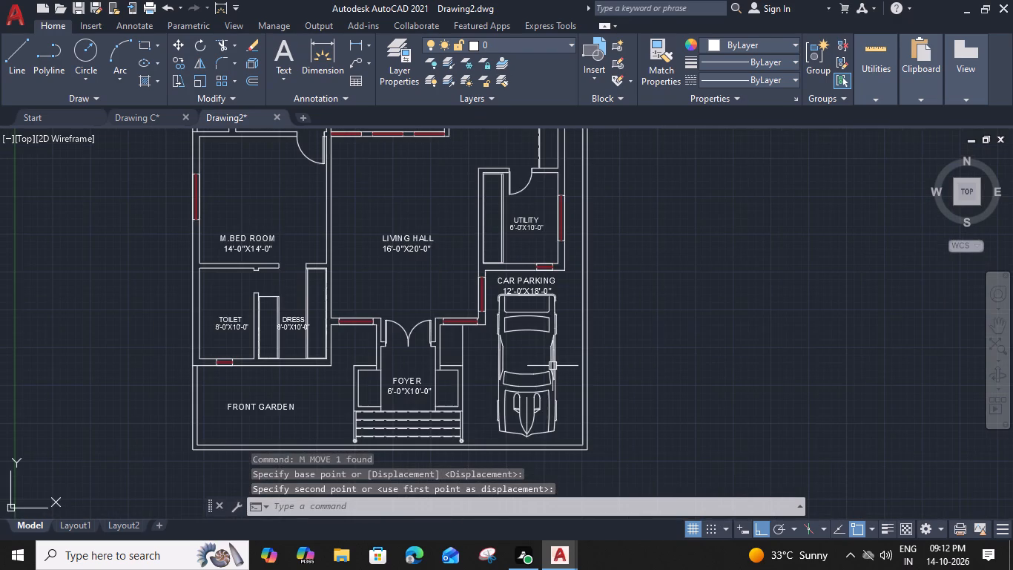
{"action": "middle_click_drag", "start_coordinate": [546, 376], "coordinate": [652, 290]}
{"action": "middle_click_drag", "start_coordinate": [527, 313], "coordinate": [641, 309]}
{"action": "middle_click_drag", "start_coordinate": [641, 309], "coordinate": [547, 374]}
{"action": "middle_click_drag", "start_coordinate": [559, 263], "coordinate": [544, 416]}
{"action": "middle_click_drag", "start_coordinate": [554, 321], "coordinate": [557, 376]}
{"action": "middle_click_drag", "start_coordinate": [556, 347], "coordinate": [561, 408]}
{"action": "middle_click_drag", "start_coordinate": [549, 301], "coordinate": [549, 304]}
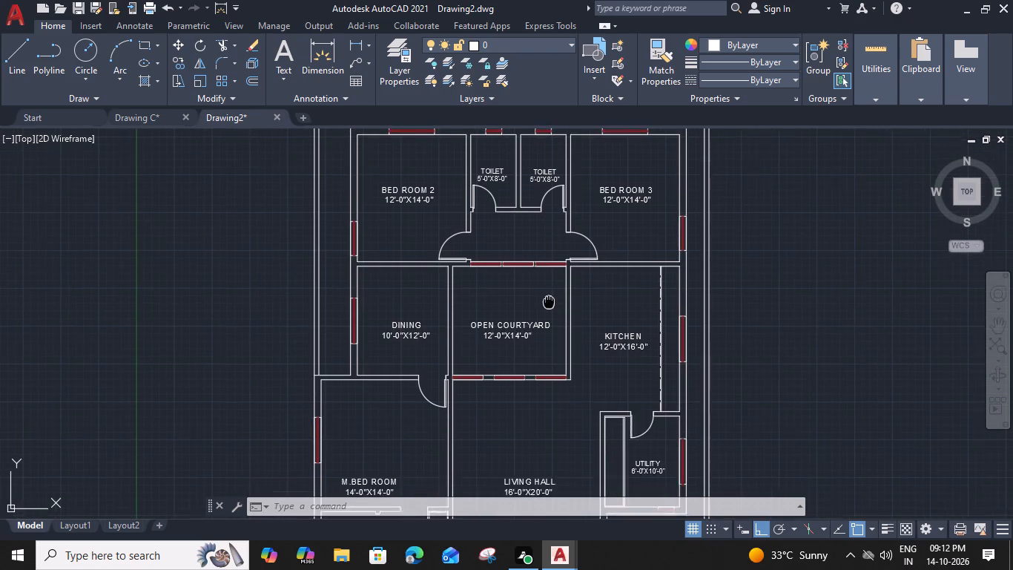
{"action": "middle_click_drag", "start_coordinate": [549, 304], "coordinate": [550, 344]}
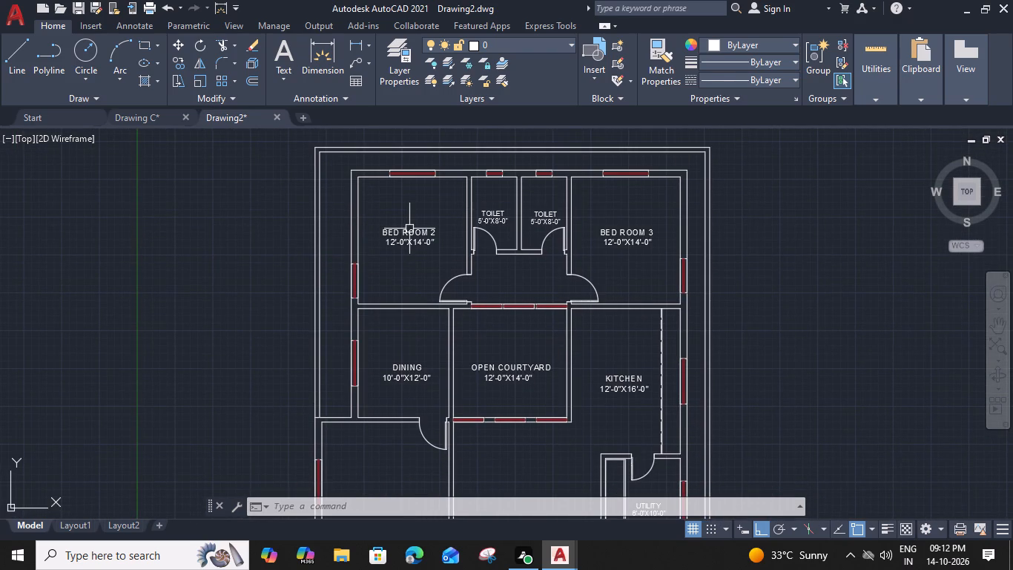
{"action": "key", "text": "ctrl+3"}
{"action": "left_click", "coordinate": [641, 307]}
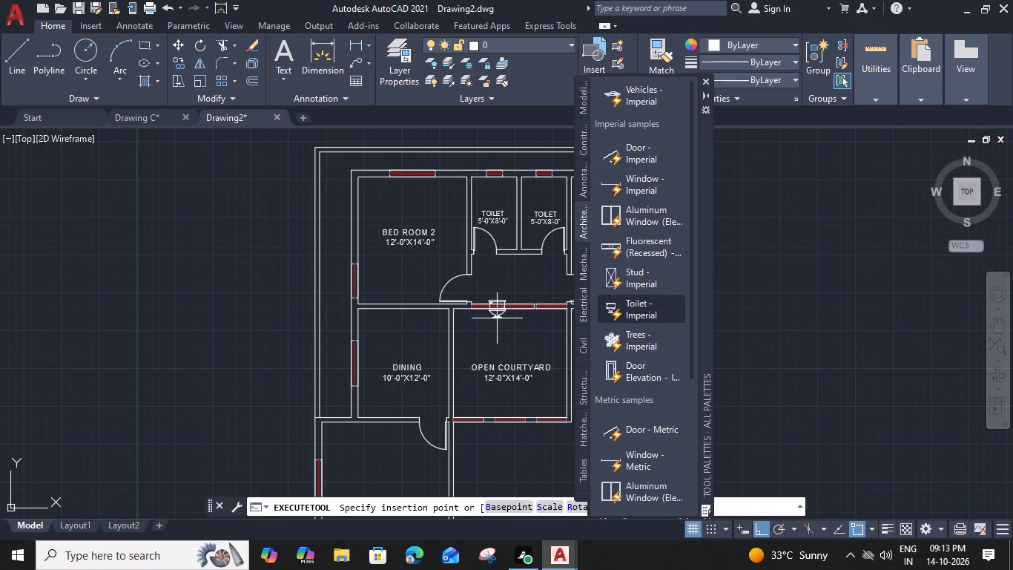
{"action": "left_click", "coordinate": [501, 281]}
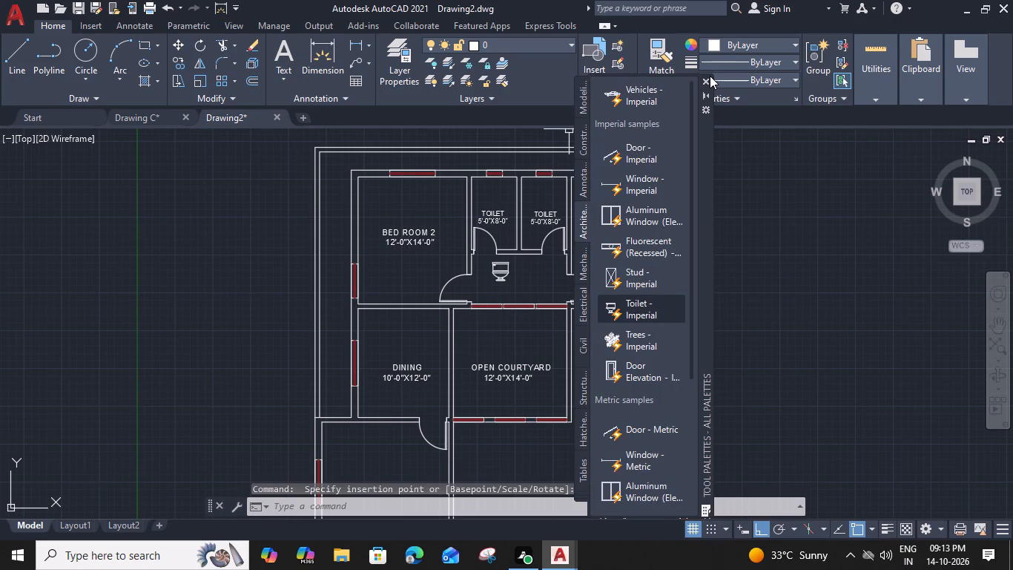
{"action": "left_click", "coordinate": [709, 76]}
Switch the inserted toilet block from its elevation view to its plan view.
{"action": "scroll", "coordinate": [567, 232], "scroll_direction": "up", "scroll_amount": 3}
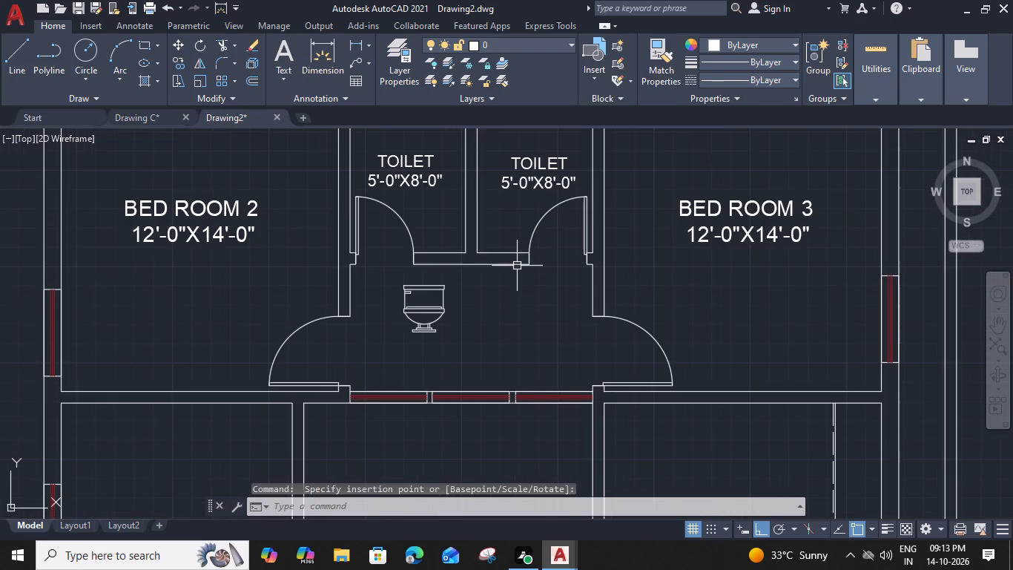
{"action": "left_click", "coordinate": [427, 318]}
{"action": "left_click", "coordinate": [407, 285]}
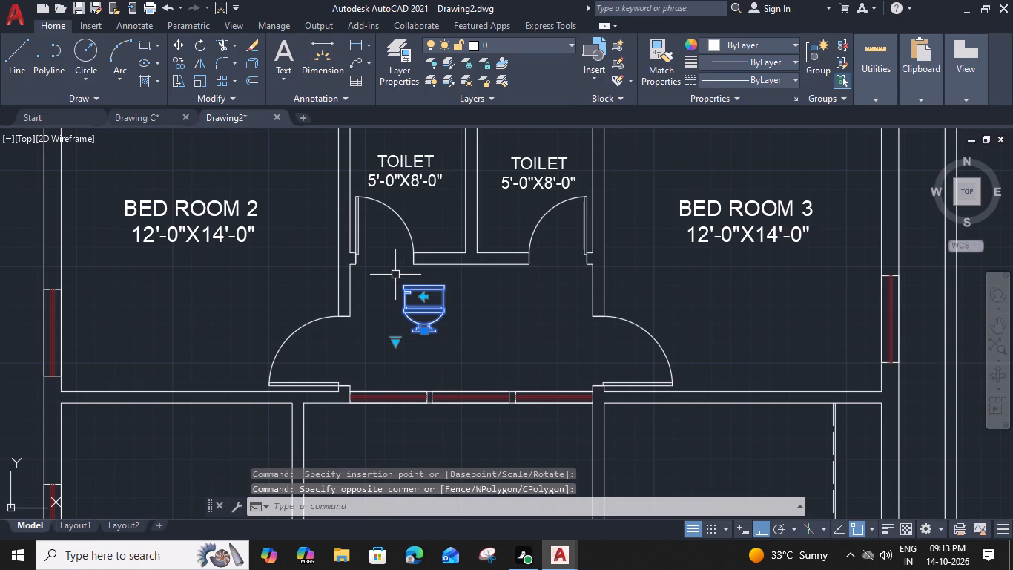
{"action": "left_click", "coordinate": [394, 342]}
{"action": "left_click", "coordinate": [429, 370]}
Move the toilet block into the toilet beside BED ROOM 2, its tank against the north wall at the window's inner east corner.
{"action": "type", "text": "M"}
{"action": "key", "text": "space"}
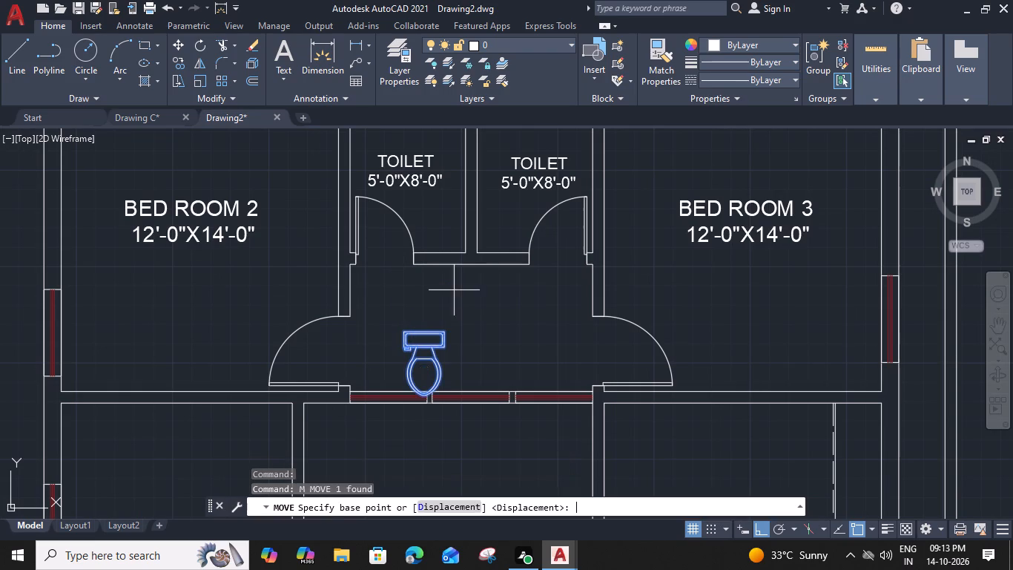
{"action": "scroll", "coordinate": [450, 296], "scroll_direction": "up", "scroll_amount": 3}
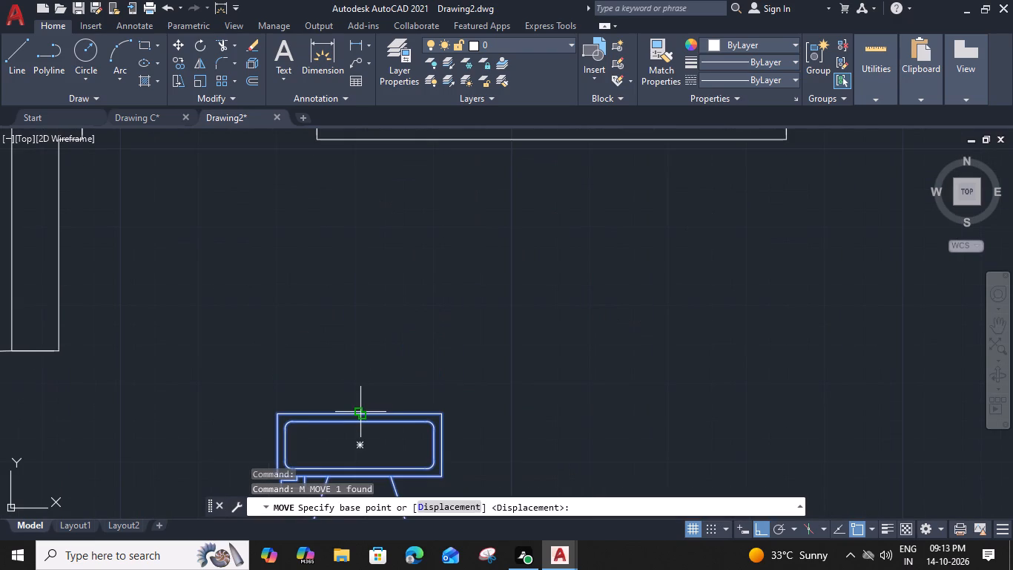
{"action": "left_click", "coordinate": [360, 412]}
{"action": "scroll", "coordinate": [360, 409], "scroll_direction": "down", "scroll_amount": 3}
{"action": "middle_click_drag", "start_coordinate": [383, 263], "coordinate": [393, 387]}
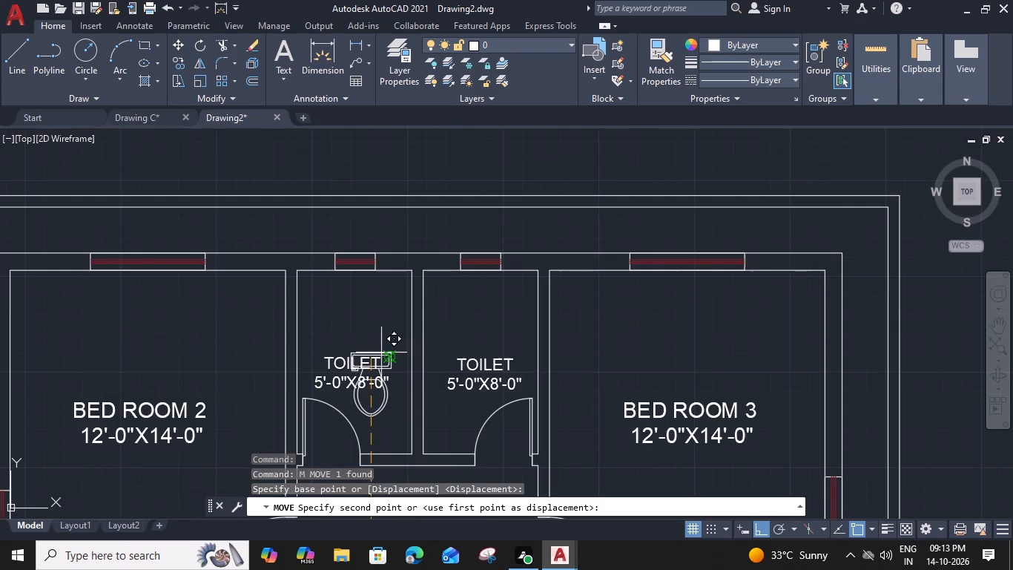
{"action": "scroll", "coordinate": [364, 284], "scroll_direction": "up", "scroll_amount": 1}
{"action": "left_click", "coordinate": [381, 263]}
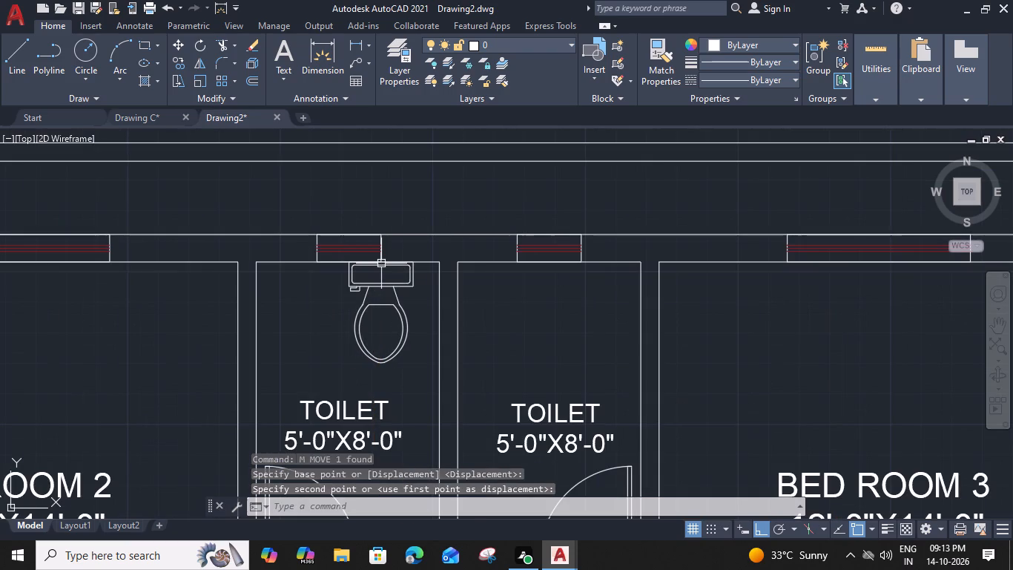
Copy the toilet fixture into the toilet beside BED ROOM 3, centred on the window's inner west corner along the north wall.
{"action": "left_click", "coordinate": [403, 294]}
{"action": "left_click", "coordinate": [345, 333]}
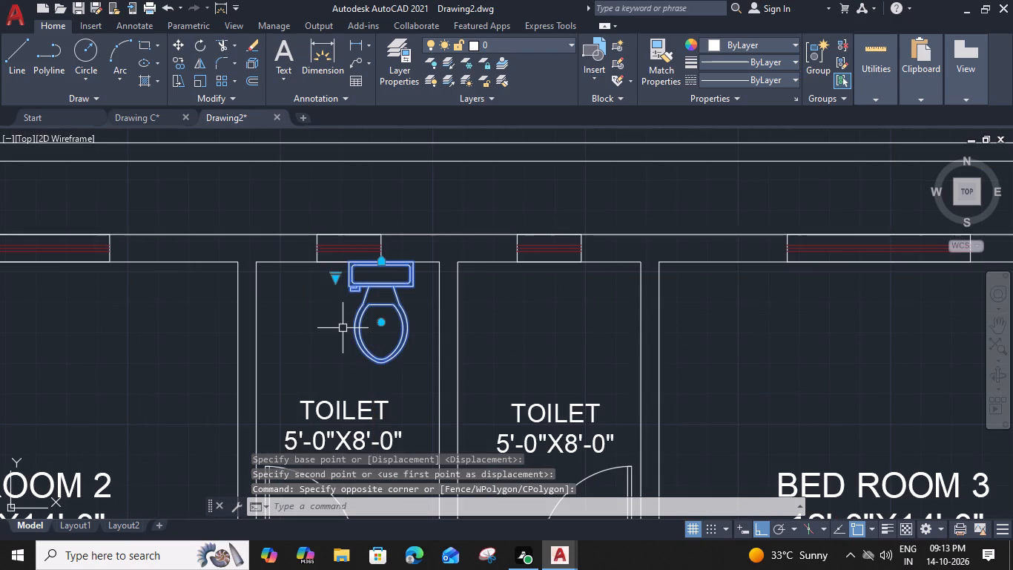
{"action": "type", "text": "CO"}
{"action": "key", "text": "space"}
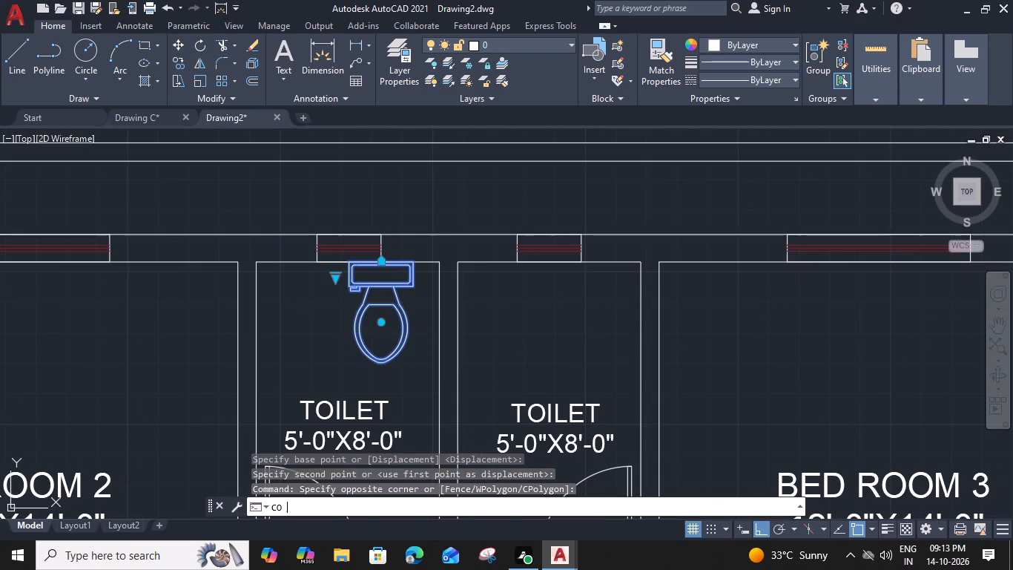
{"action": "scroll", "coordinate": [385, 263], "scroll_direction": "up", "scroll_amount": 3}
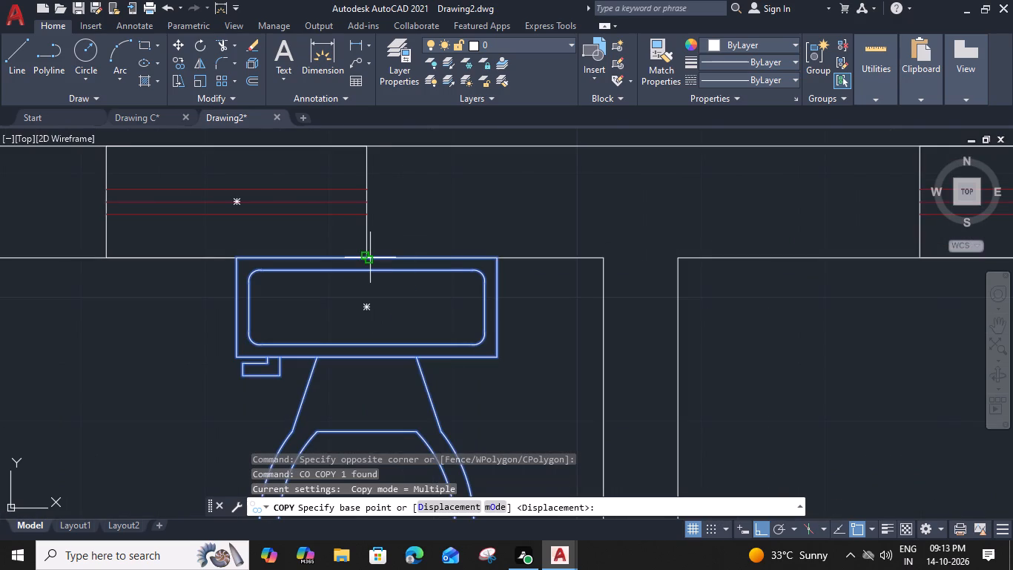
{"action": "left_click", "coordinate": [367, 258]}
{"action": "scroll", "coordinate": [367, 259], "scroll_direction": "down", "scroll_amount": 2}
{"action": "scroll", "coordinate": [558, 256], "scroll_direction": "up", "scroll_amount": 1}
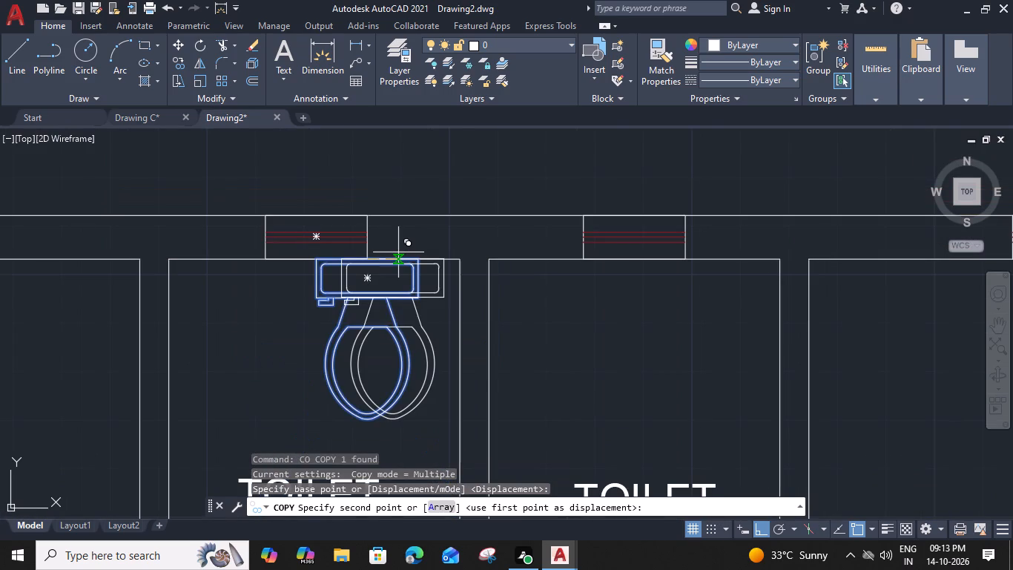
{"action": "scroll", "coordinate": [412, 251], "scroll_direction": "up", "scroll_amount": 1}
{"action": "left_click", "coordinate": [621, 256]}
{"action": "key", "text": "Escape"}
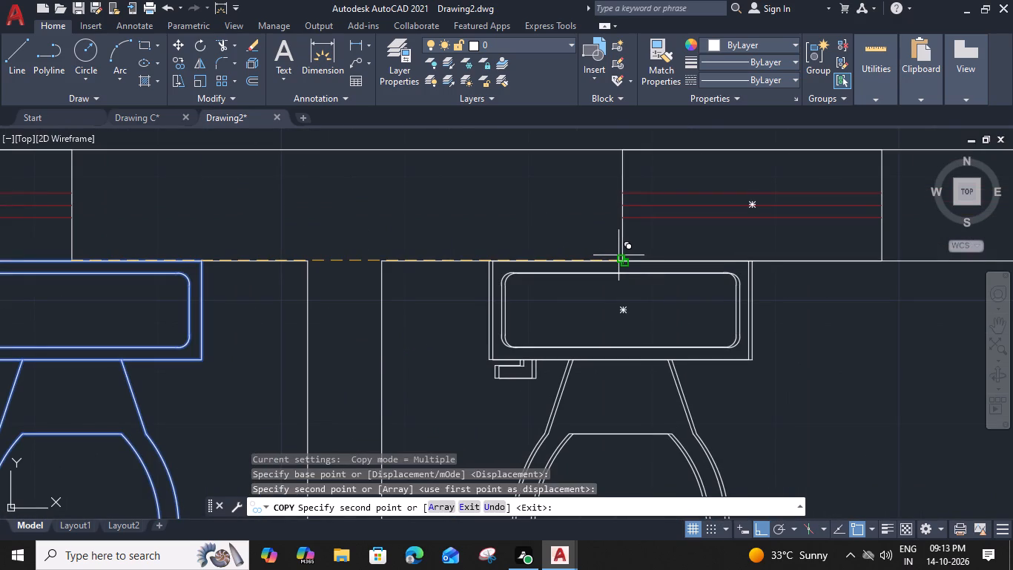
{"action": "scroll", "coordinate": [612, 274], "scroll_direction": "down", "scroll_amount": 4}
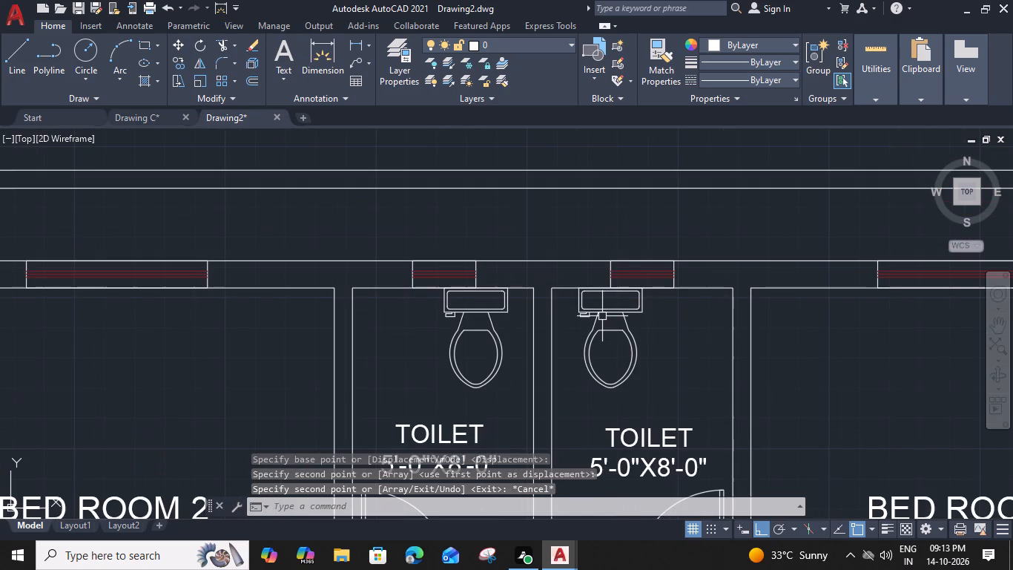
Copy the toilet fixture from the toilet beside BED ROOM 2 to the north wall of the 6'-0"X10'-0" toilet below M.BED ROOM.
{"action": "left_click", "coordinate": [455, 338]}
{"action": "type", "text": "CO"}
{"action": "key", "text": "space"}
{"action": "scroll", "coordinate": [496, 263], "scroll_direction": "up", "scroll_amount": 4}
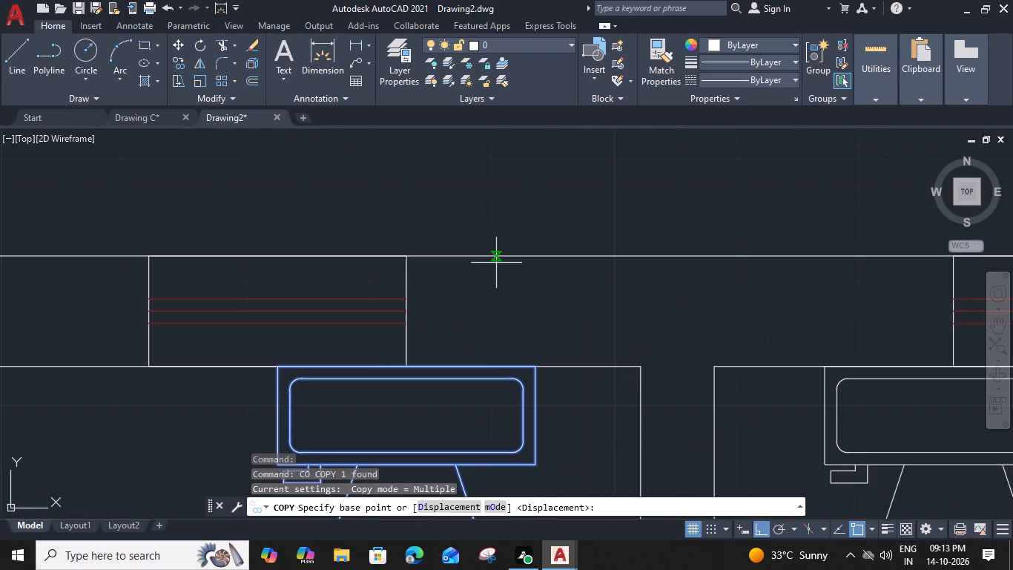
{"action": "left_click", "coordinate": [406, 366]}
{"action": "scroll", "coordinate": [406, 369], "scroll_direction": "down", "scroll_amount": 4}
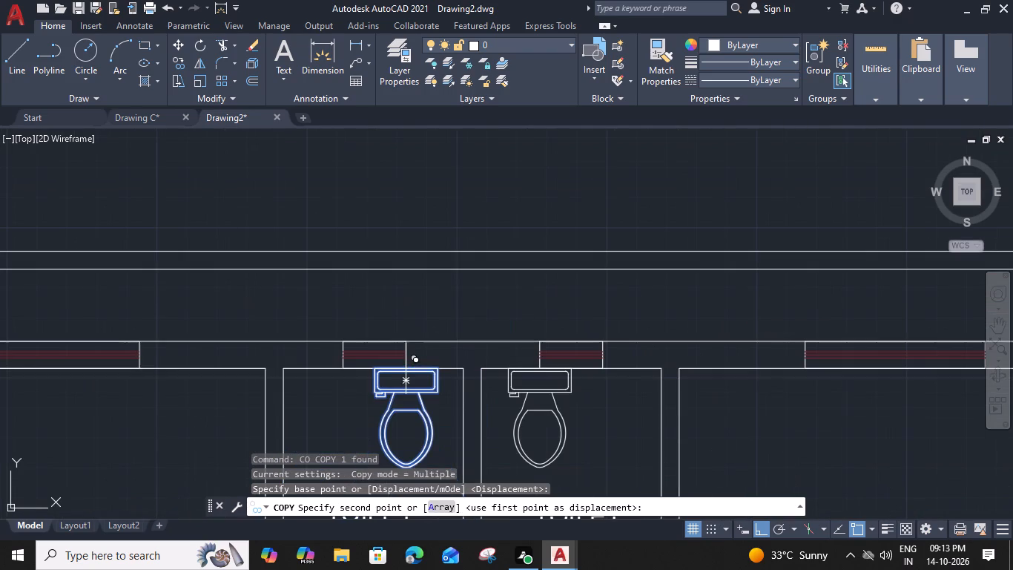
{"action": "middle_click_drag", "start_coordinate": [346, 399], "coordinate": [670, 240]}
{"action": "scroll", "coordinate": [621, 283], "scroll_direction": "down", "scroll_amount": 3}
{"action": "scroll", "coordinate": [506, 327], "scroll_direction": "down", "scroll_amount": 2}
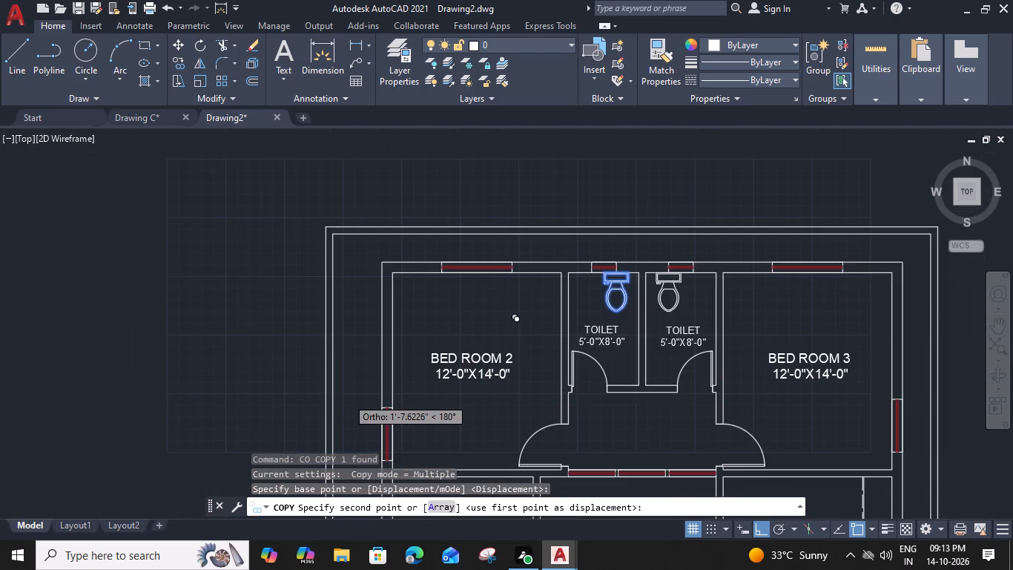
{"action": "middle_click_drag", "start_coordinate": [475, 356], "coordinate": [519, 94]}
{"action": "middle_click_drag", "start_coordinate": [502, 349], "coordinate": [518, 255]}
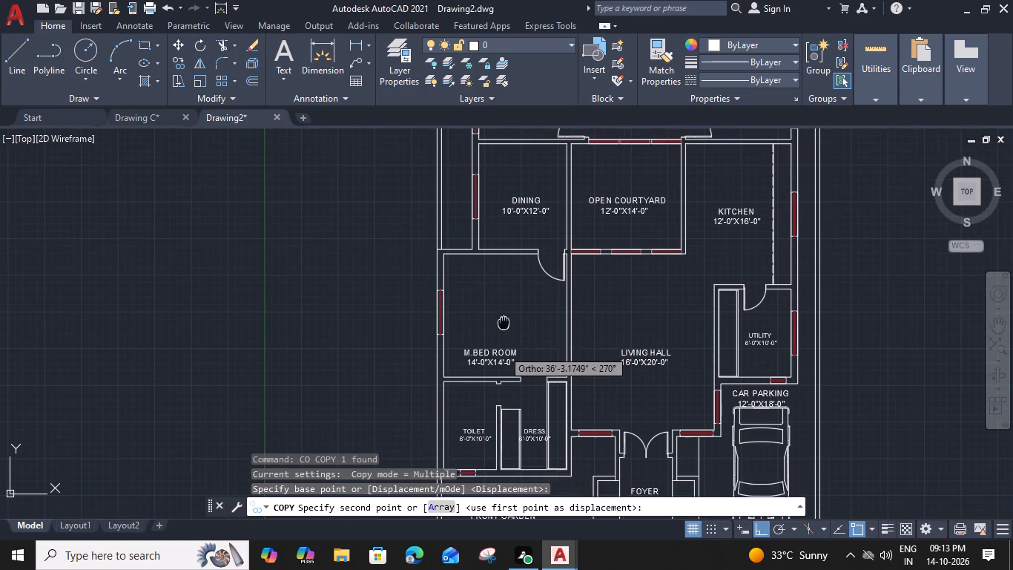
{"action": "middle_click_drag", "start_coordinate": [518, 255], "coordinate": [518, 255]}
{"action": "scroll", "coordinate": [480, 322], "scroll_direction": "up", "scroll_amount": 3}
{"action": "left_click", "coordinate": [484, 239]}
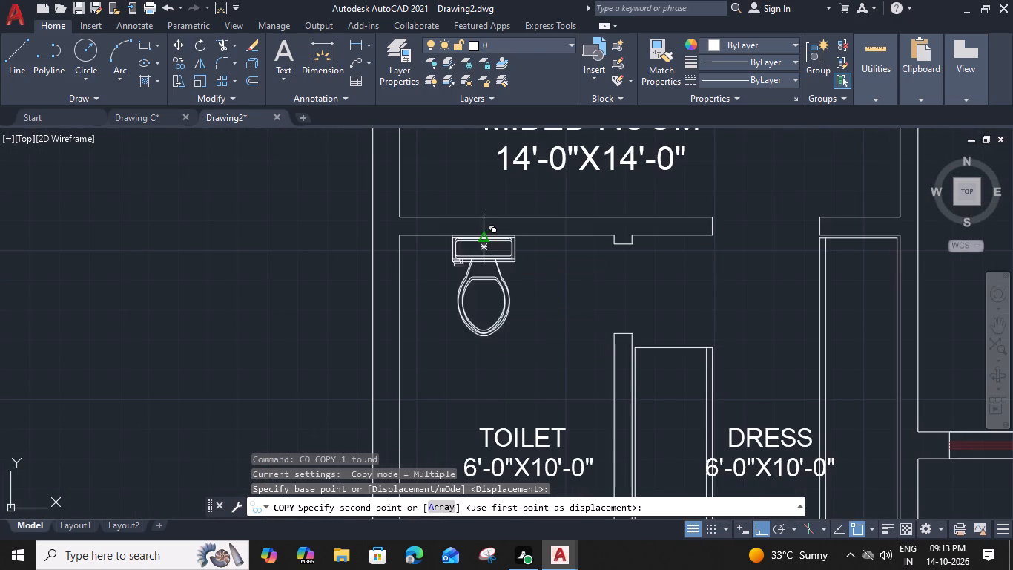
{"action": "key", "text": "Escape"}
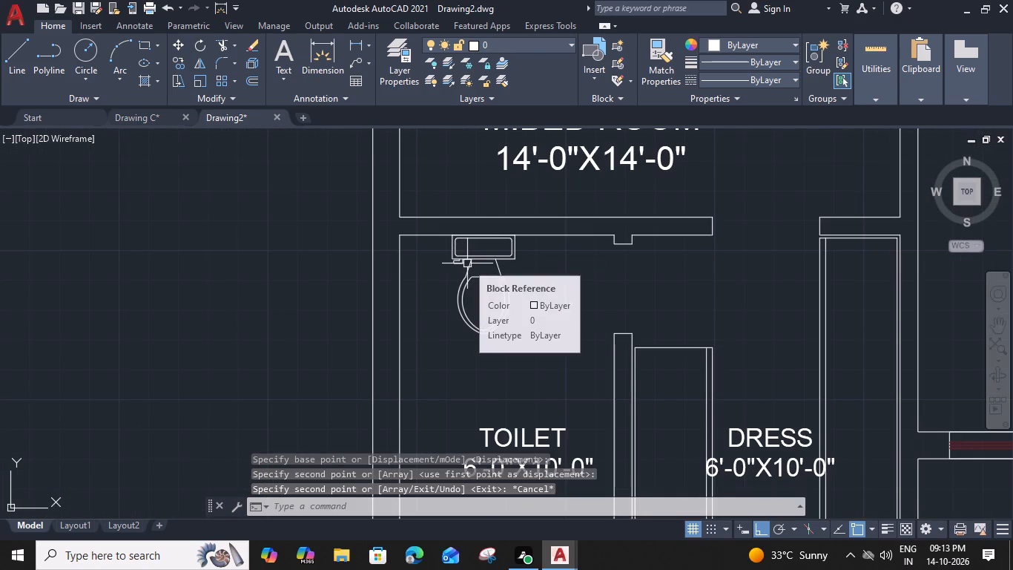
Rotate the copied toilet fixture 90 degrees counterclockwise about the tank's northwest corner so its bowl faces east.
{"action": "left_click", "coordinate": [467, 263]}
{"action": "type", "text": "RO"}
{"action": "key", "text": "space"}
{"action": "scroll", "coordinate": [458, 249], "scroll_direction": "up", "scroll_amount": 3}
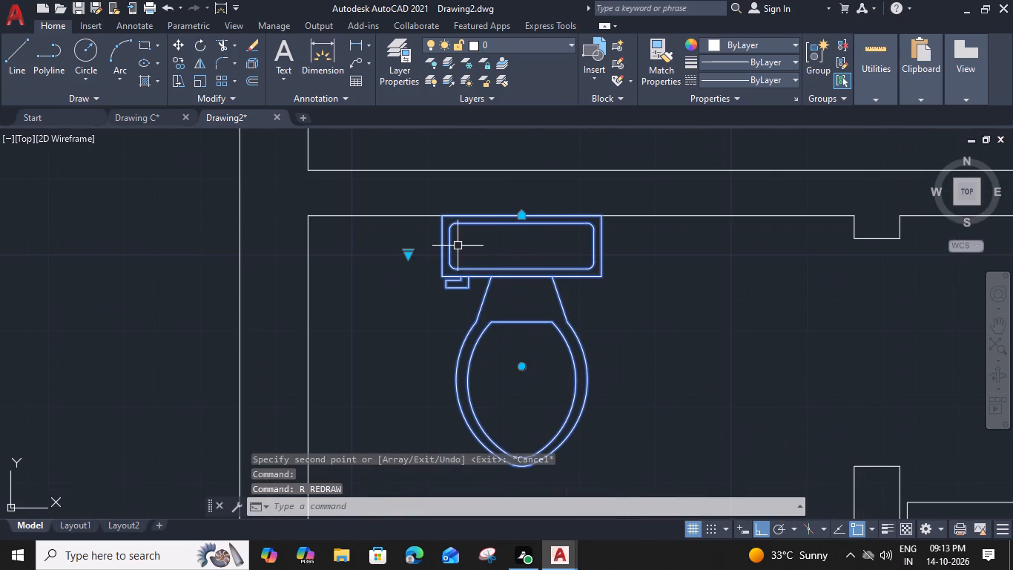
{"action": "left_click", "coordinate": [441, 214]}
{"action": "key", "text": "Escape"}
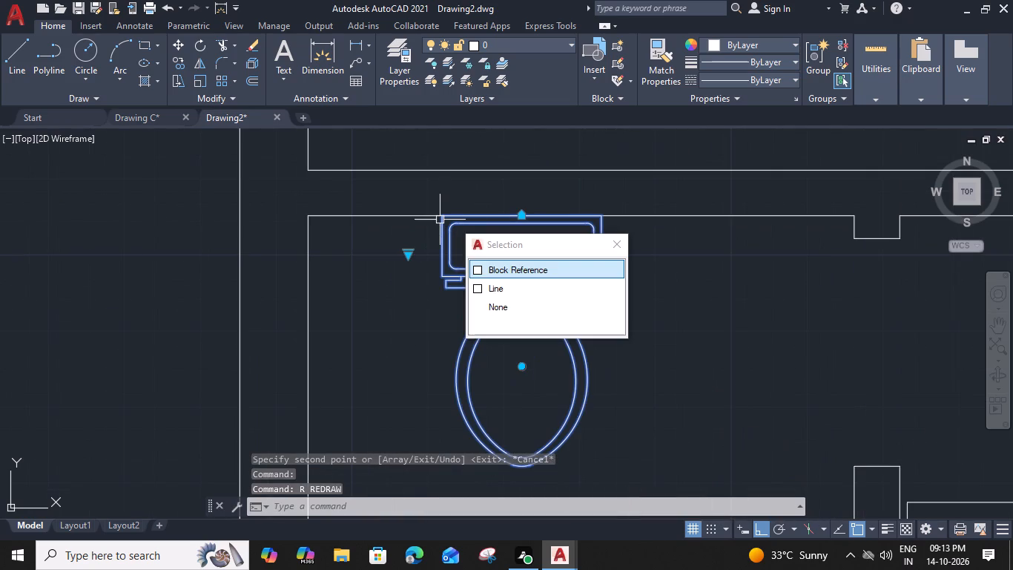
{"action": "key", "text": "e"}
{"action": "key", "text": "Escape"}
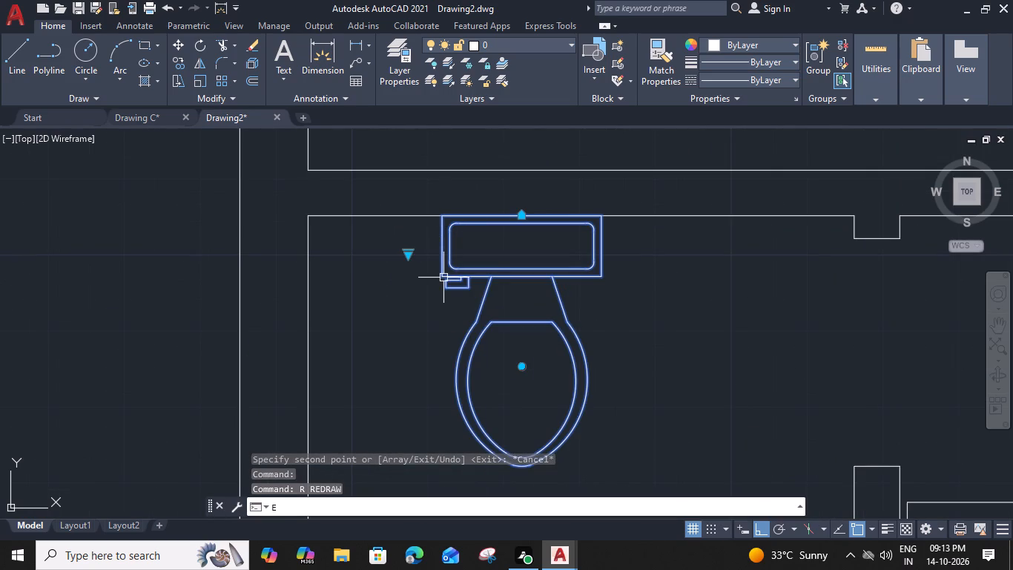
{"action": "type", "text": "RO"}
{"action": "key", "text": "space"}
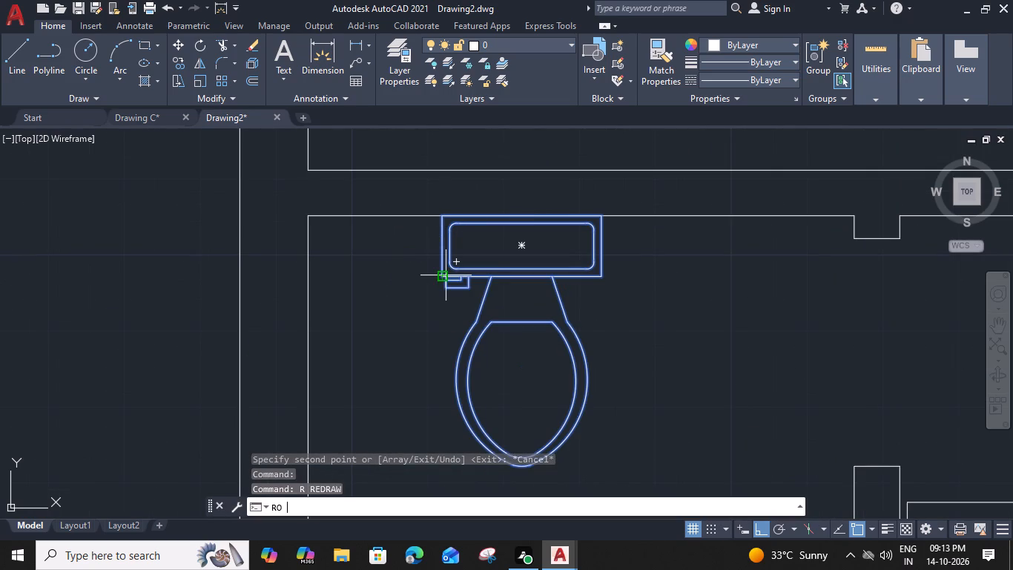
{"action": "left_click", "coordinate": [442, 220]}
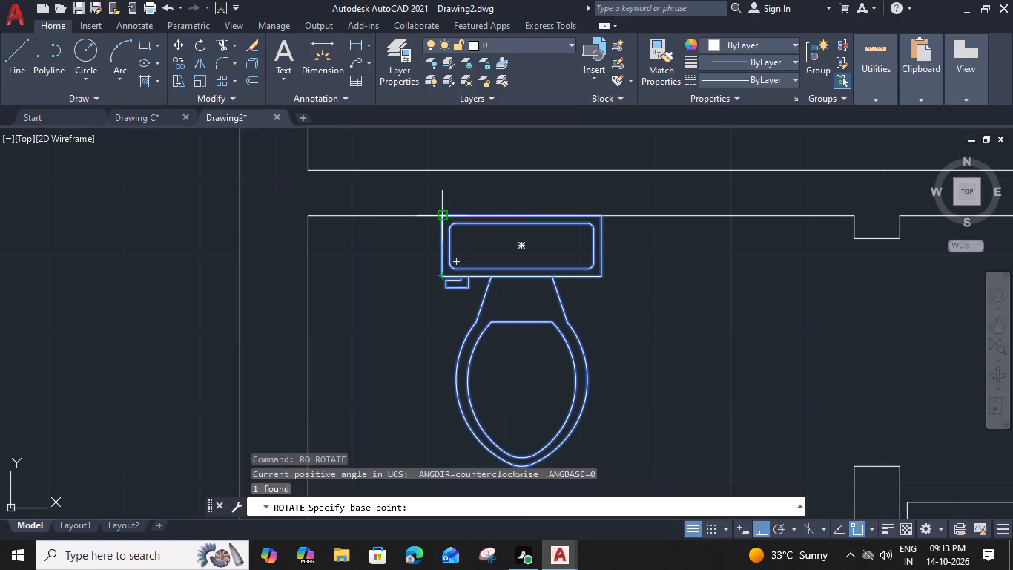
{"action": "scroll", "coordinate": [449, 200], "scroll_direction": "up", "scroll_amount": 3}
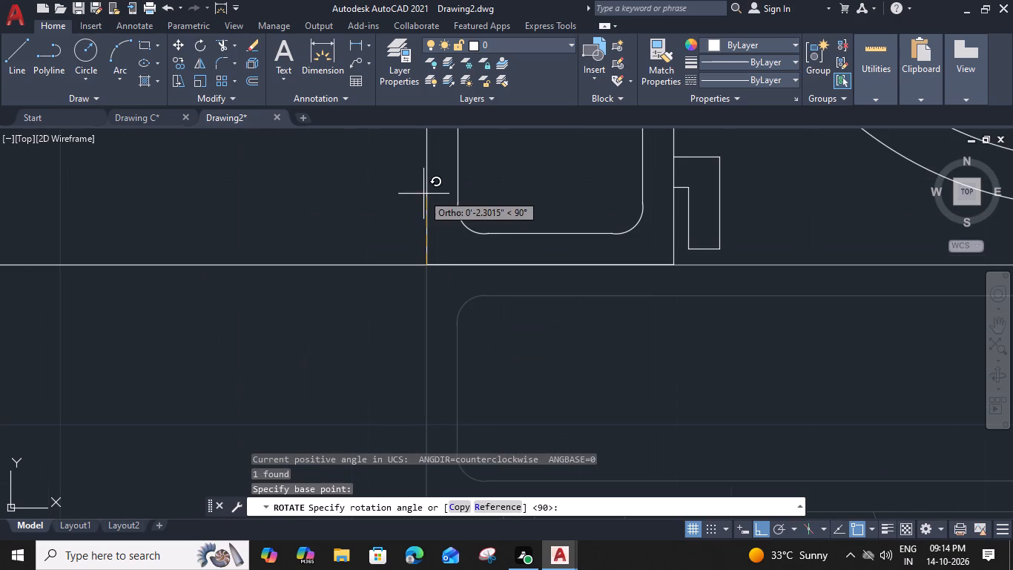
{"action": "left_click", "coordinate": [426, 197]}
{"action": "left_click", "coordinate": [427, 197]}
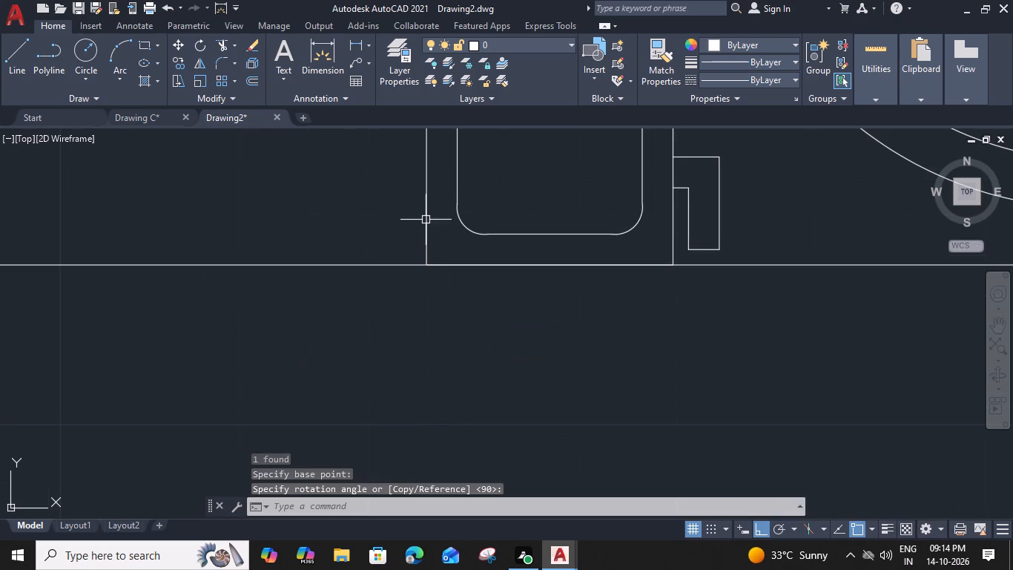
Move the rotated toilet fixture from the midpoint of its tank's back to the midpoint of the 6'-0"X10'-0" toilet's west wall.
{"action": "left_click", "coordinate": [426, 220]}
{"action": "key", "text": "m"}
{"action": "key", "text": "space"}
{"action": "scroll", "coordinate": [495, 200], "scroll_direction": "down", "scroll_amount": 3}
{"action": "scroll", "coordinate": [471, 151], "scroll_direction": "up", "scroll_amount": 1}
{"action": "middle_click_drag", "start_coordinate": [471, 164], "coordinate": [447, 272]}
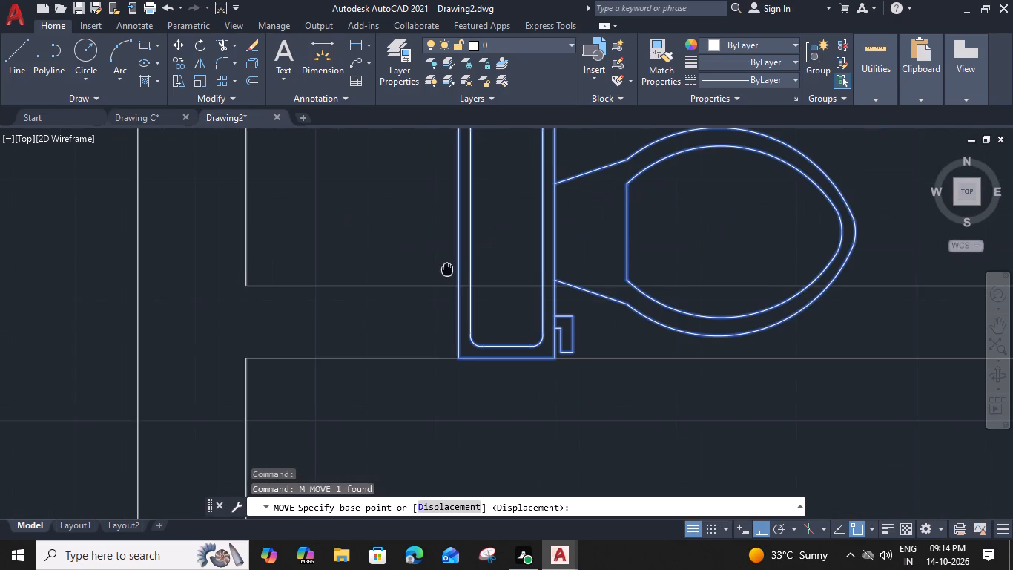
{"action": "left_click", "coordinate": [457, 226]}
{"action": "scroll", "coordinate": [457, 230], "scroll_direction": "down", "scroll_amount": 3}
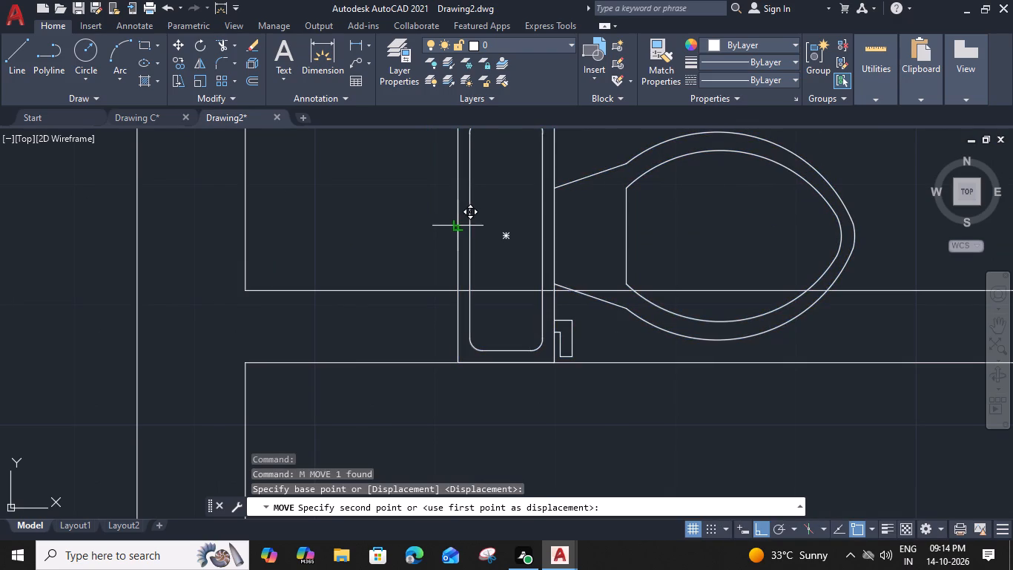
{"action": "middle_click_drag", "start_coordinate": [452, 316], "coordinate": [491, 117]}
{"action": "scroll", "coordinate": [472, 240], "scroll_direction": "down", "scroll_amount": 2}
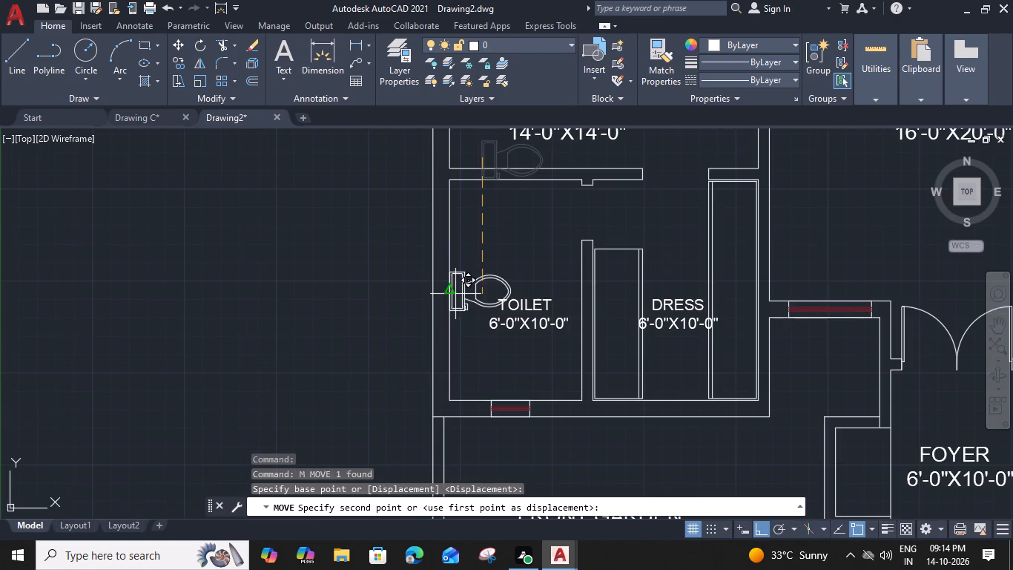
{"action": "left_click", "coordinate": [452, 285]}
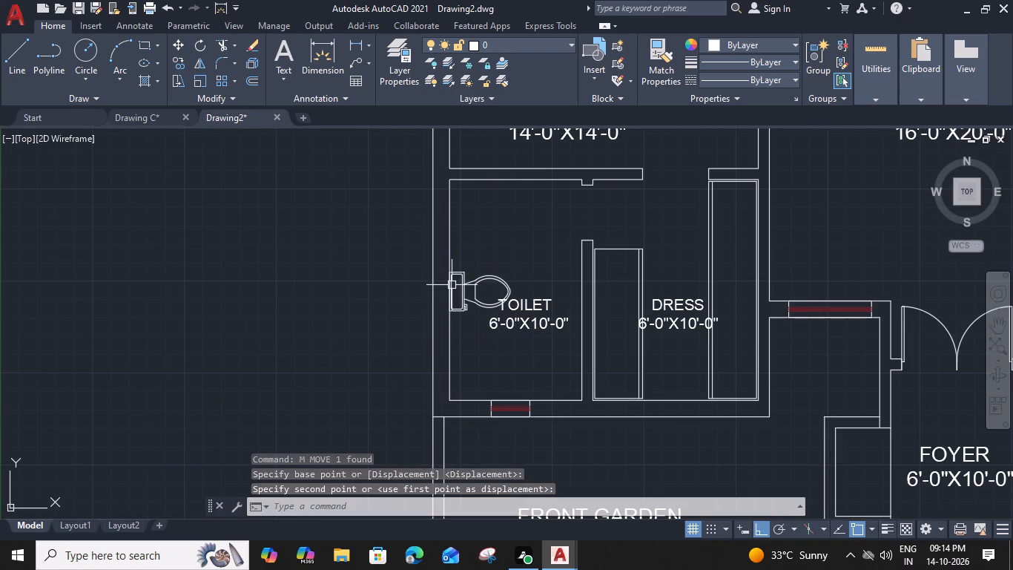
Move the TOILET 6'-0"X10'-0" label about 2'-5.6" straight south, clear of the toilet fixture.
{"action": "left_click", "coordinate": [542, 324]}
{"action": "key", "text": "m"}
{"action": "key", "text": "space"}
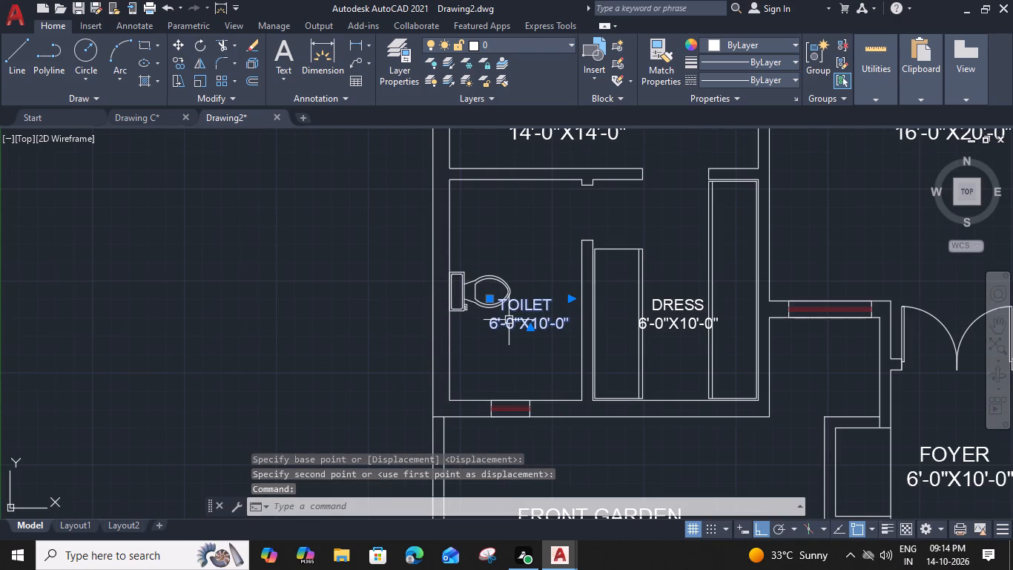
{"action": "scroll", "coordinate": [499, 324], "scroll_direction": "up", "scroll_amount": 2}
{"action": "left_click", "coordinate": [471, 336]}
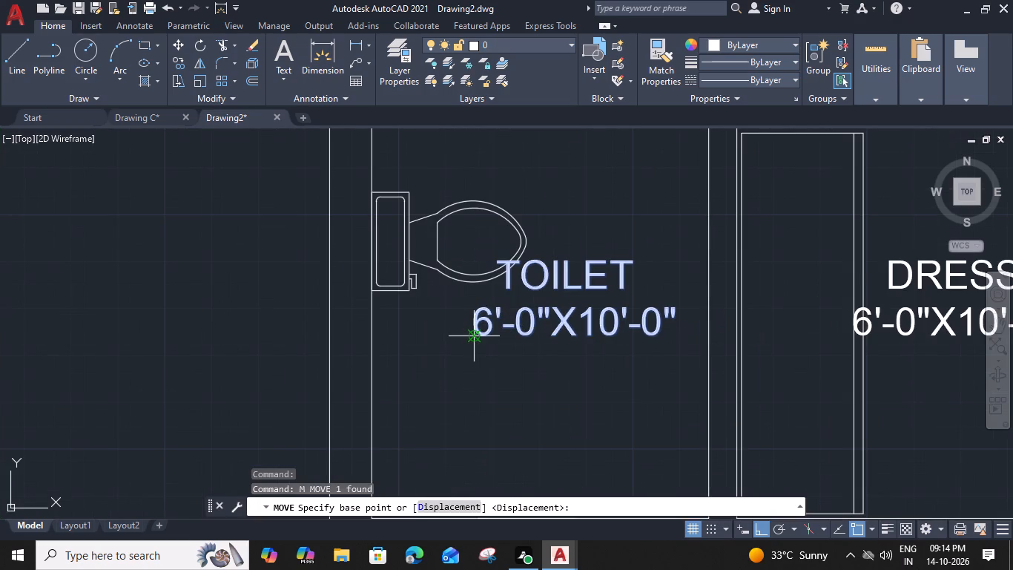
{"action": "middle_click_drag", "start_coordinate": [463, 422], "coordinate": [496, 284]}
{"action": "left_click", "coordinate": [499, 338]}
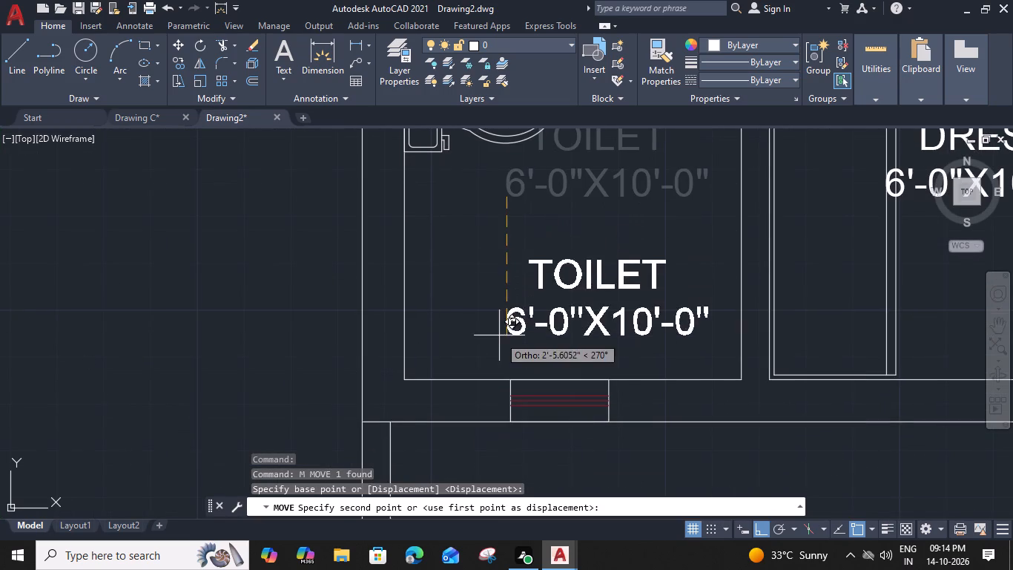
{"action": "key", "text": "Escape"}
Copy the UTILITY room's door to the doorway nib between the 6'-0"X10'-0" toilet and DRESS below M.BED ROOM.
{"action": "scroll", "coordinate": [565, 255], "scroll_direction": "down", "scroll_amount": 2}
{"action": "middle_click_drag", "start_coordinate": [613, 223], "coordinate": [525, 309]}
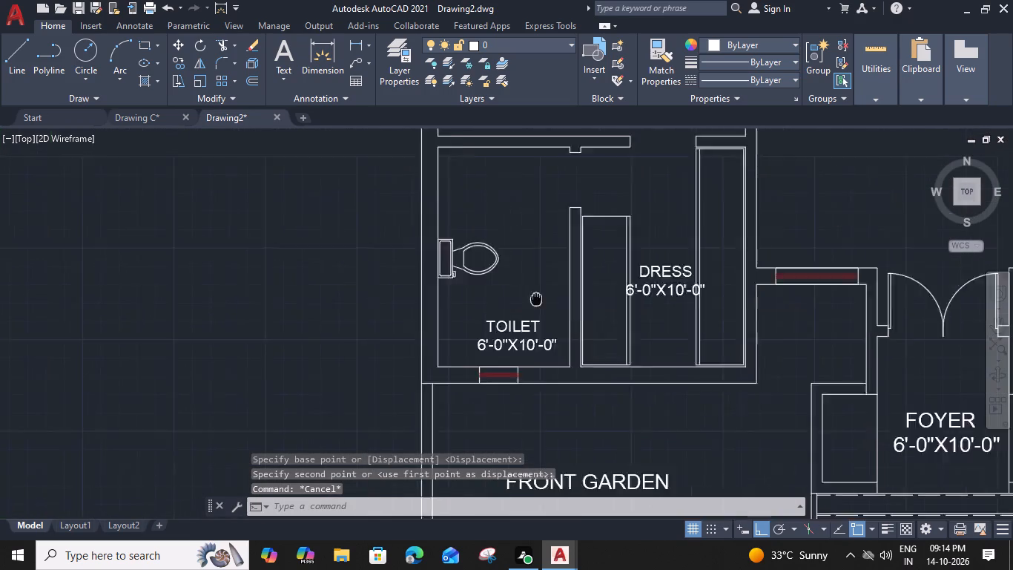
{"action": "middle_click_drag", "start_coordinate": [525, 309], "coordinate": [504, 327]}
{"action": "scroll", "coordinate": [591, 225], "scroll_direction": "down", "scroll_amount": 1}
{"action": "middle_click_drag", "start_coordinate": [683, 229], "coordinate": [560, 348]}
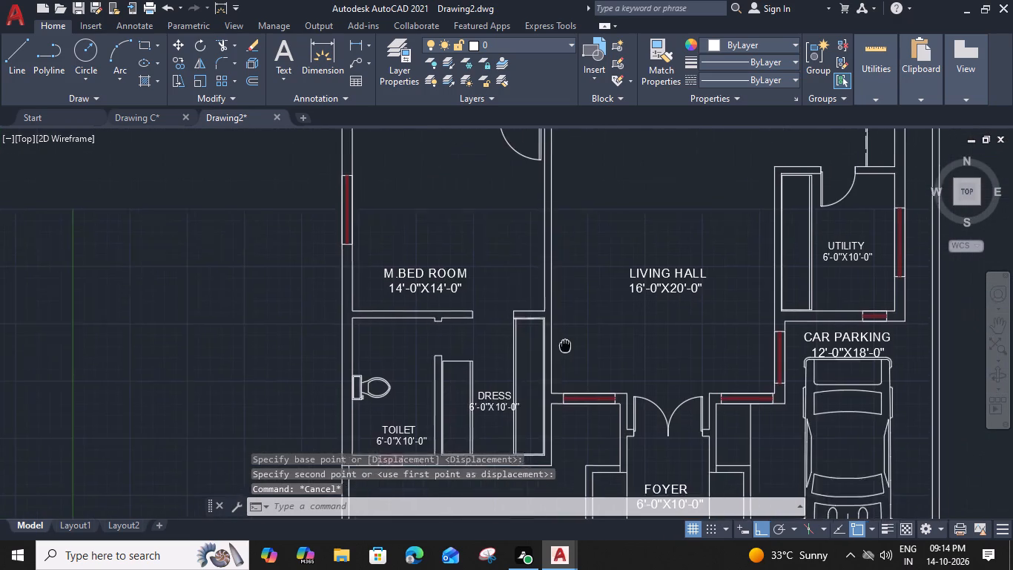
{"action": "middle_click_drag", "start_coordinate": [560, 348], "coordinate": [513, 352]}
{"action": "scroll", "coordinate": [781, 223], "scroll_direction": "down", "scroll_amount": 1}
{"action": "scroll", "coordinate": [780, 215], "scroll_direction": "up", "scroll_amount": 1}
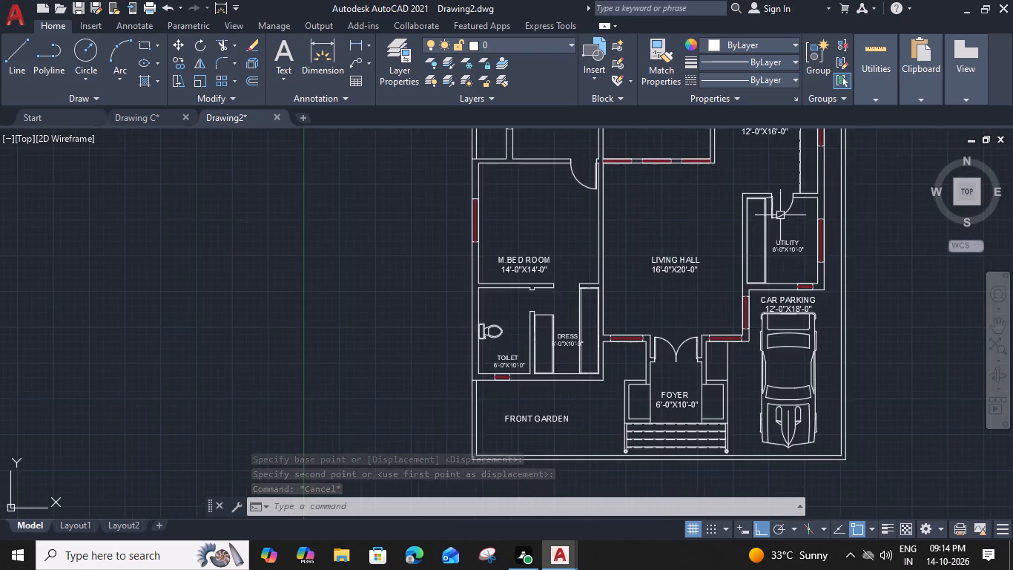
{"action": "left_click", "coordinate": [781, 214]}
{"action": "key", "text": "c"}
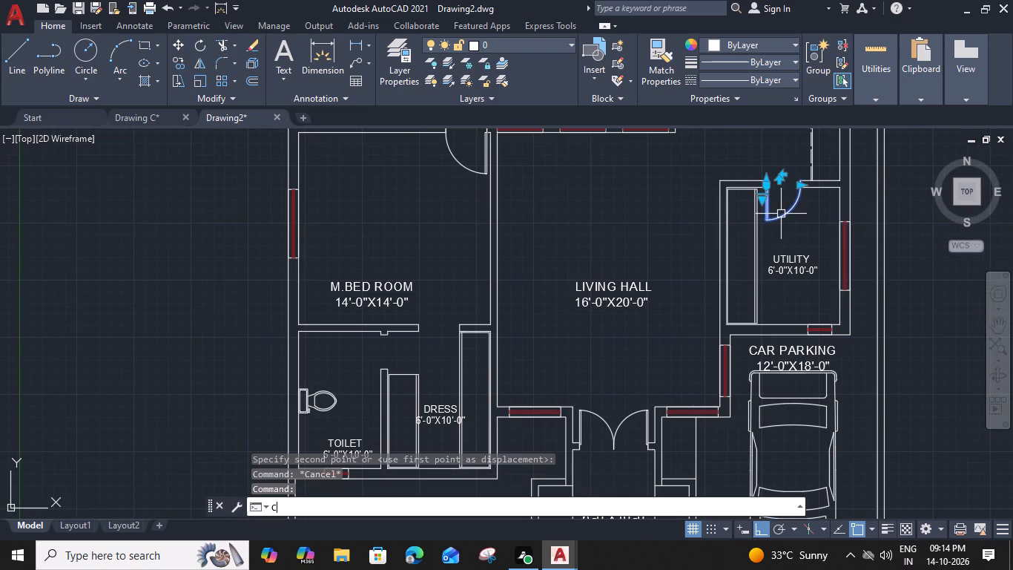
{"action": "key", "text": "o"}
{"action": "key", "text": "space"}
{"action": "scroll", "coordinate": [772, 151], "scroll_direction": "up", "scroll_amount": 3}
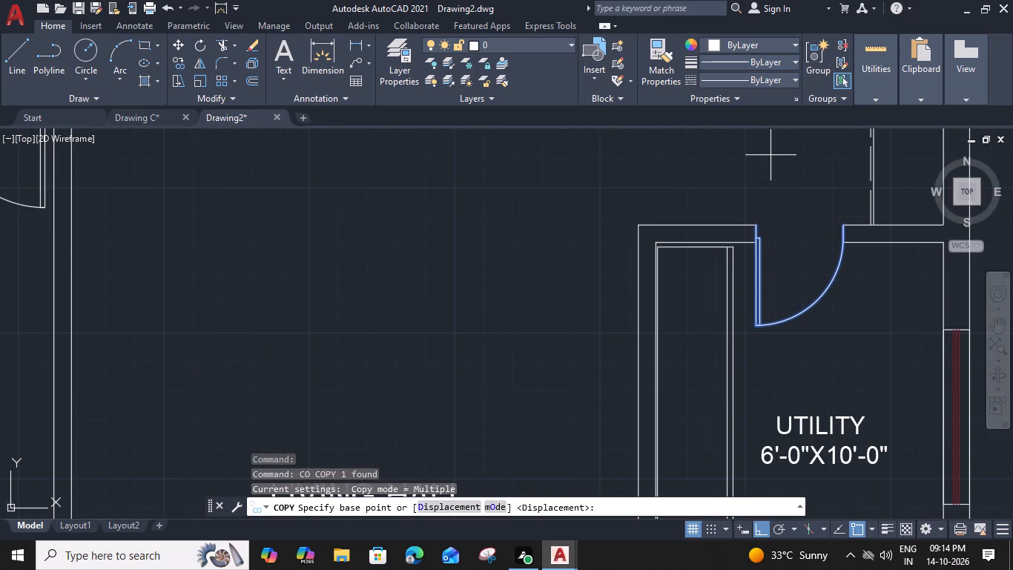
{"action": "left_click", "coordinate": [756, 226]}
{"action": "scroll", "coordinate": [755, 230], "scroll_direction": "down", "scroll_amount": 2}
{"action": "middle_click_drag", "start_coordinate": [610, 277], "coordinate": [760, 184]}
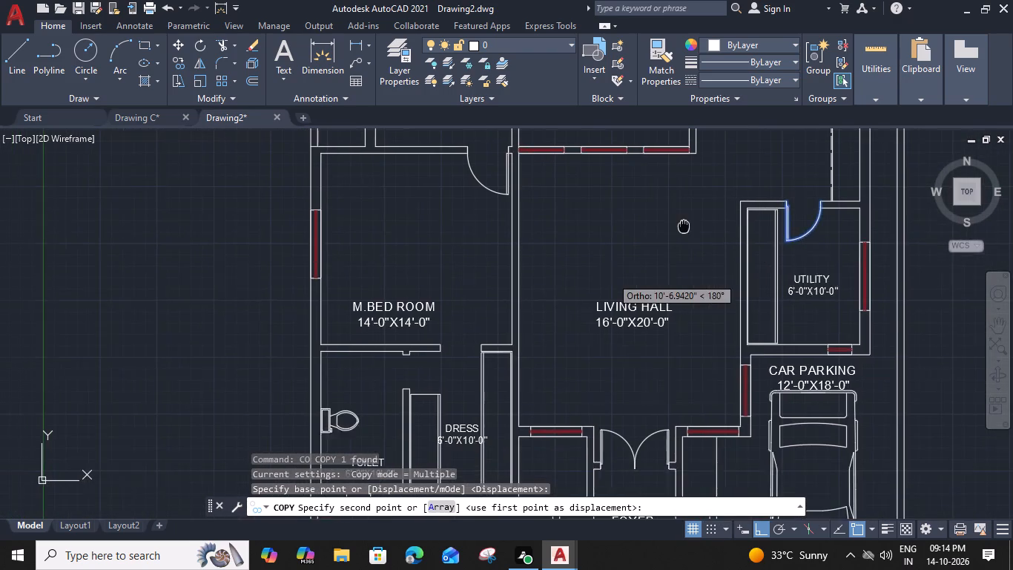
{"action": "scroll", "coordinate": [535, 297], "scroll_direction": "up", "scroll_amount": 2}
{"action": "left_click", "coordinate": [522, 278]}
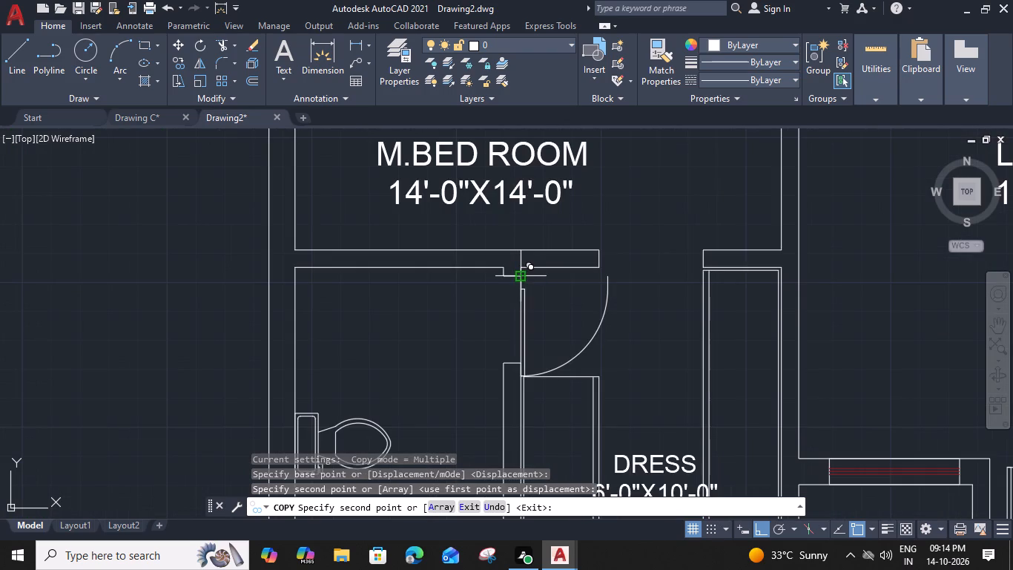
{"action": "key", "text": "Escape"}
Rotate the copied door 90 degrees clockwise about its corner at the nib so it swings into the 6'-0"X10'-0" toilet.
{"action": "left_click", "coordinate": [528, 308]}
{"action": "type", "text": "RO"}
{"action": "key", "text": "space"}
{"action": "scroll", "coordinate": [529, 277], "scroll_direction": "up", "scroll_amount": 3}
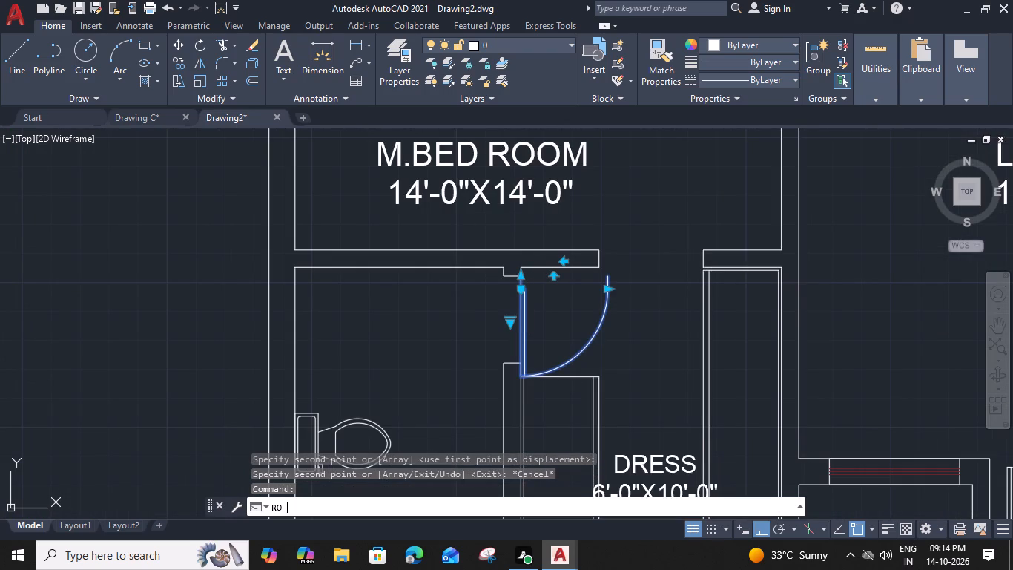
{"action": "left_click", "coordinate": [495, 272]}
{"action": "middle_click_drag", "start_coordinate": [500, 390], "coordinate": [525, 200]}
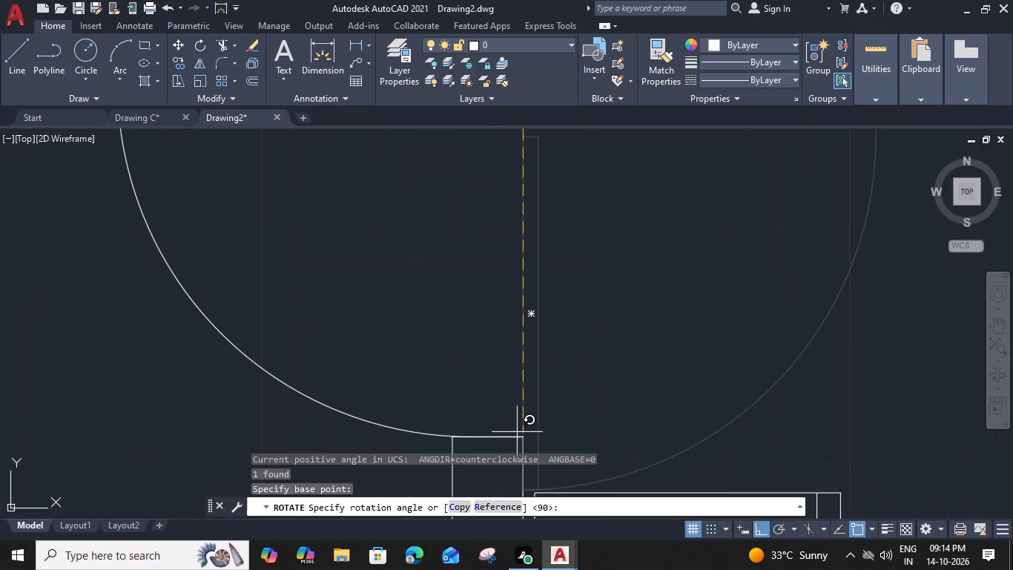
{"action": "left_click", "coordinate": [523, 436]}
{"action": "key", "text": "Escape"}
{"action": "scroll", "coordinate": [527, 399], "scroll_direction": "down", "scroll_amount": 3}
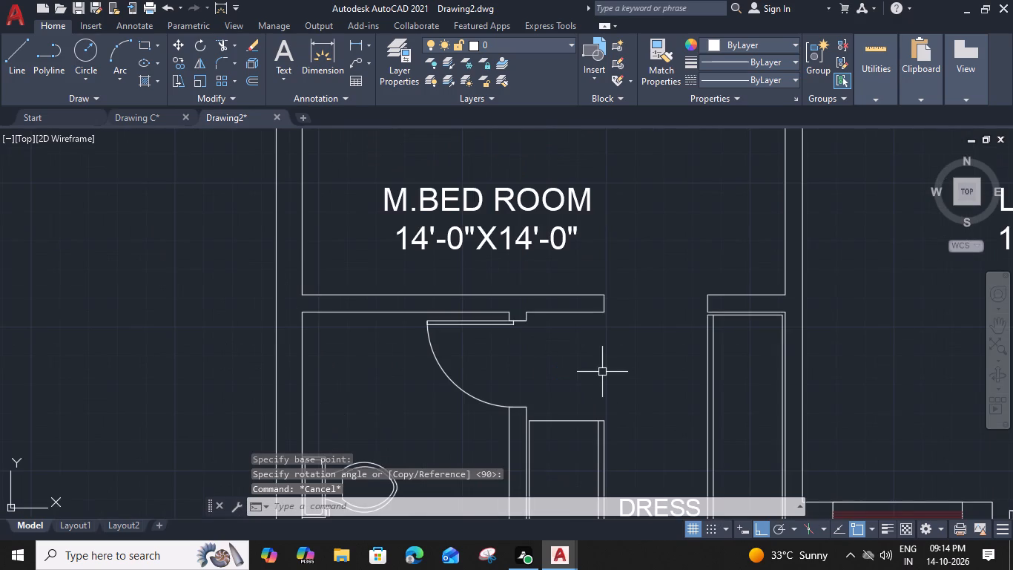
{"action": "scroll", "coordinate": [649, 330], "scroll_direction": "down", "scroll_amount": 3}
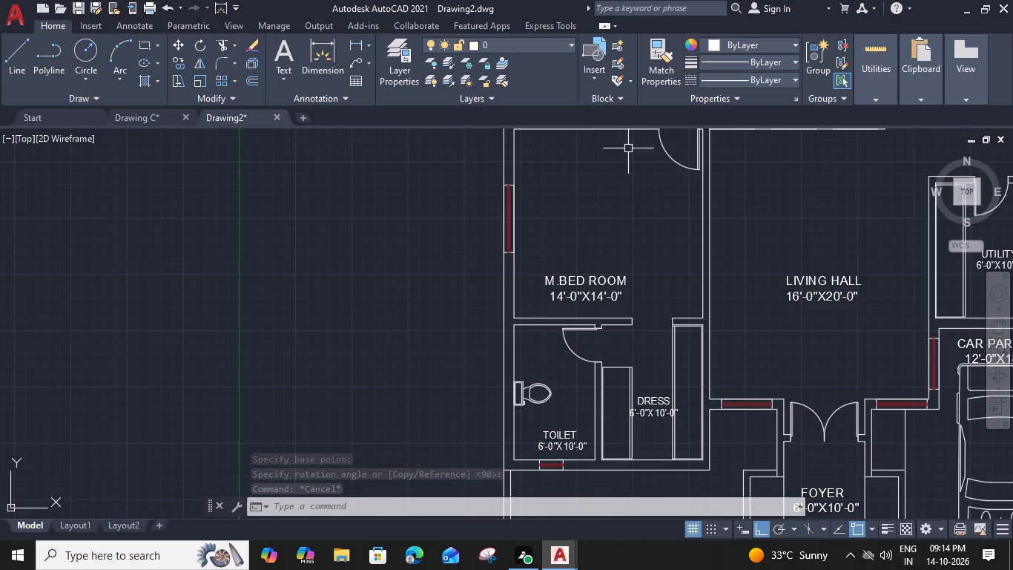
Insert the Bed - Queen block from DesignCenter's Home - Space Planner blocks just outside the west wall, near FRONT GARDEN.
{"action": "key", "text": "Escape"}
{"action": "key", "text": "ctrl+2"}
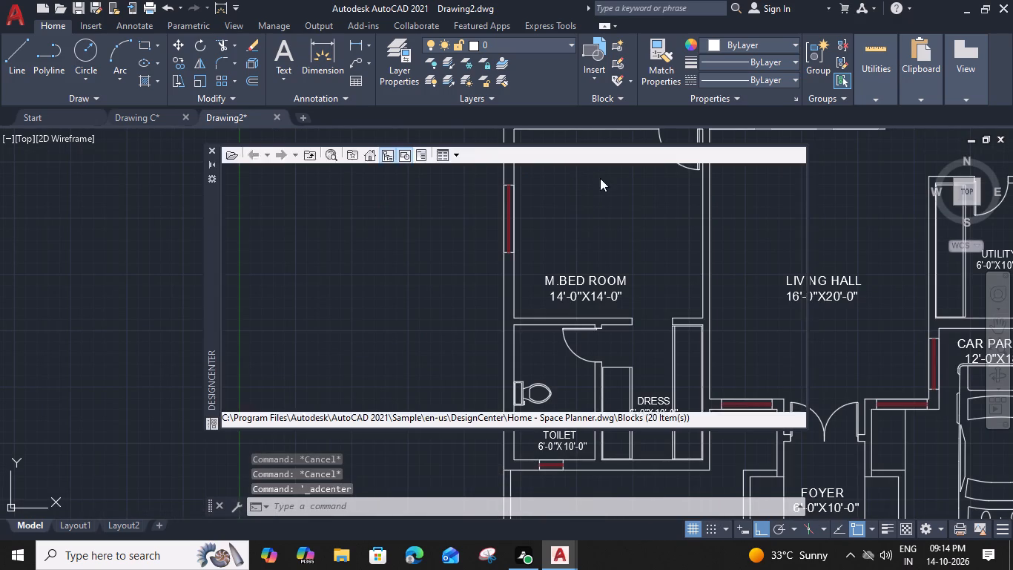
{"action": "left_click", "coordinate": [417, 185]}
{"action": "left_click_drag", "start_coordinate": [417, 185], "coordinate": [417, 186]}
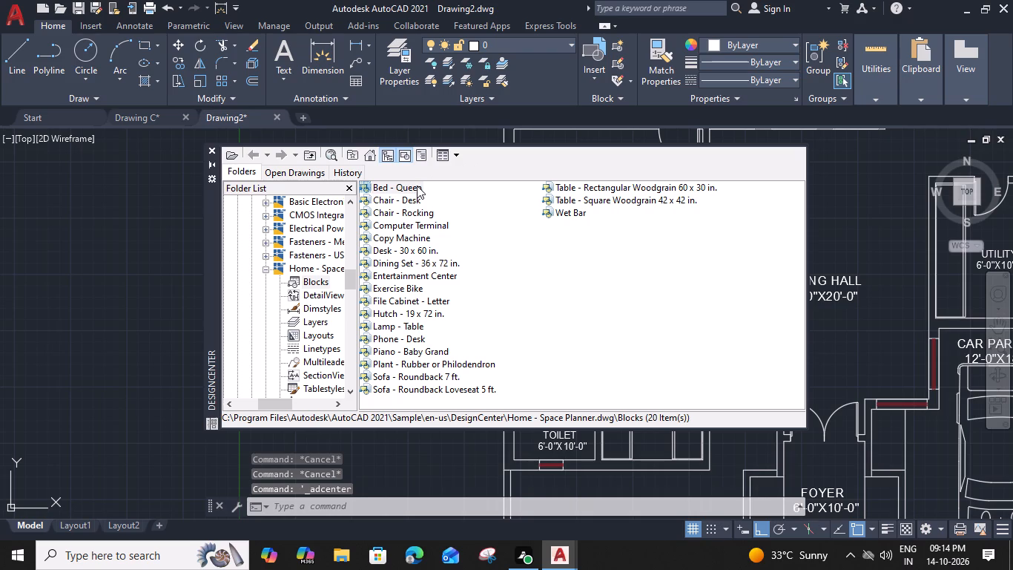
{"action": "left_click_drag", "start_coordinate": [417, 186], "coordinate": [434, 432]}
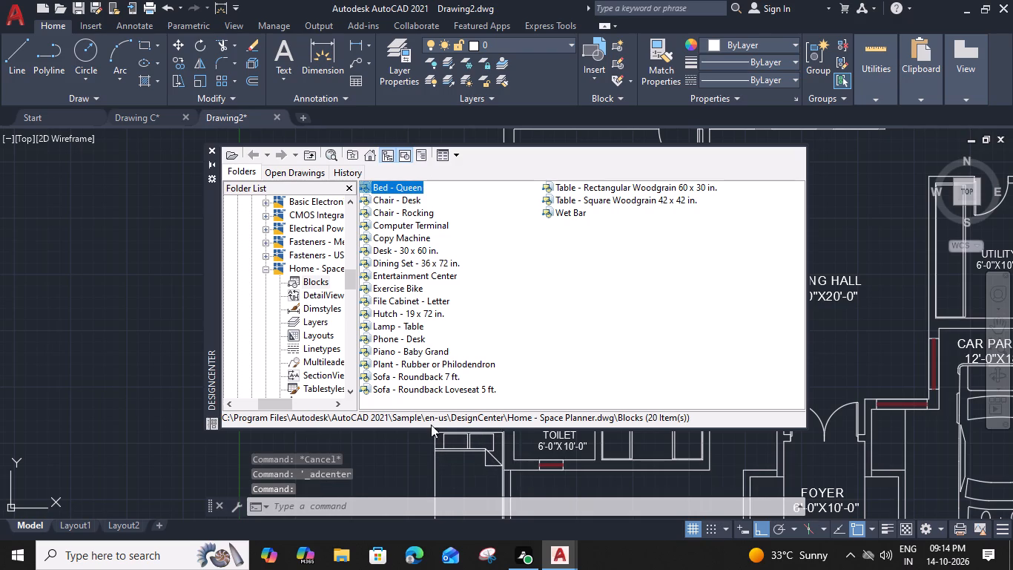
{"action": "left_click", "coordinate": [209, 151]}
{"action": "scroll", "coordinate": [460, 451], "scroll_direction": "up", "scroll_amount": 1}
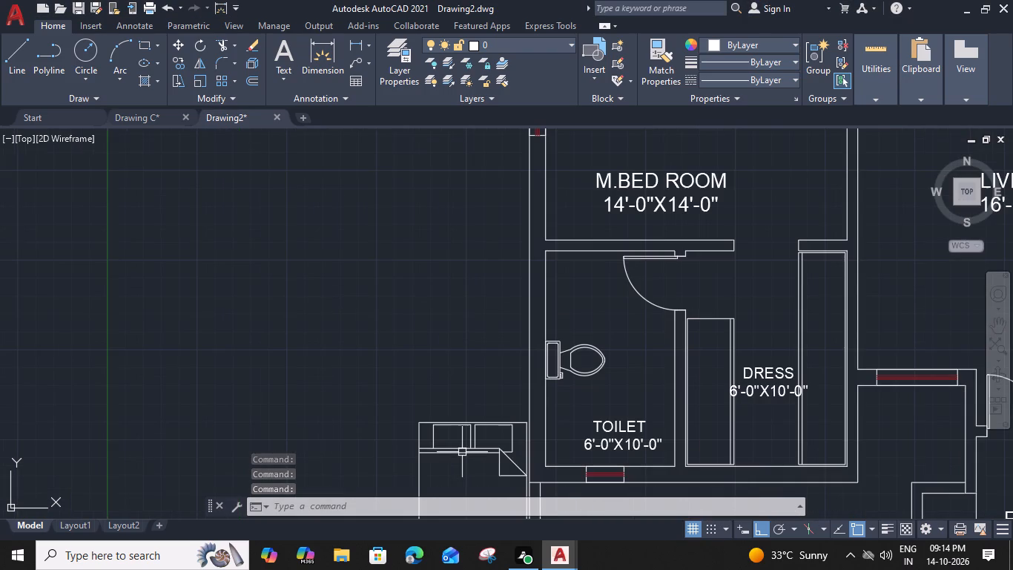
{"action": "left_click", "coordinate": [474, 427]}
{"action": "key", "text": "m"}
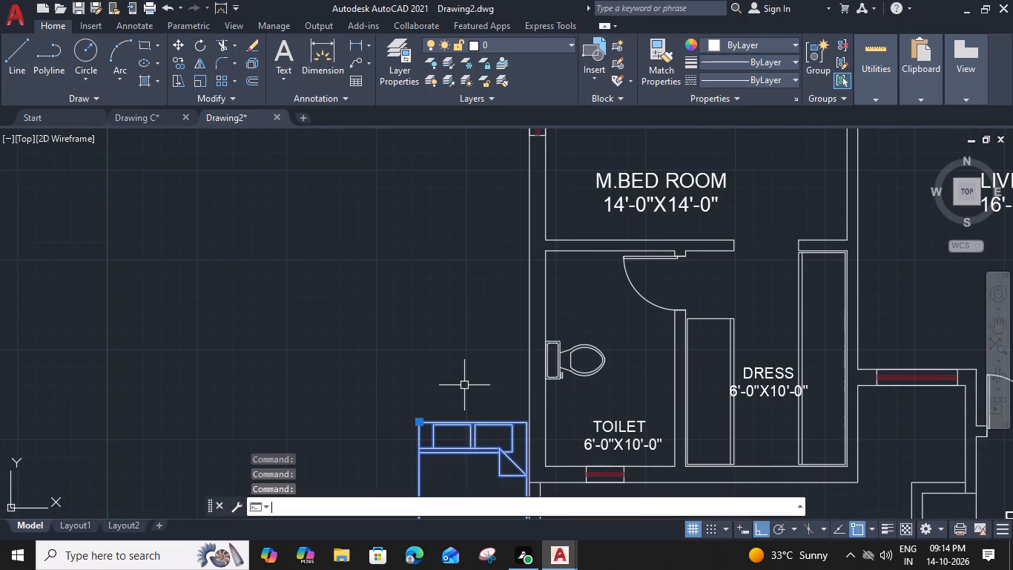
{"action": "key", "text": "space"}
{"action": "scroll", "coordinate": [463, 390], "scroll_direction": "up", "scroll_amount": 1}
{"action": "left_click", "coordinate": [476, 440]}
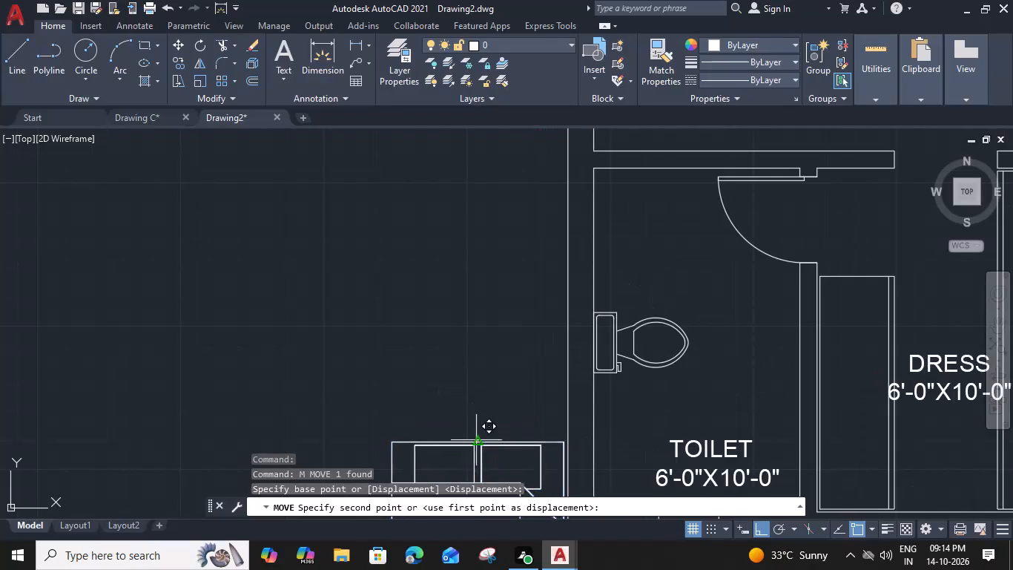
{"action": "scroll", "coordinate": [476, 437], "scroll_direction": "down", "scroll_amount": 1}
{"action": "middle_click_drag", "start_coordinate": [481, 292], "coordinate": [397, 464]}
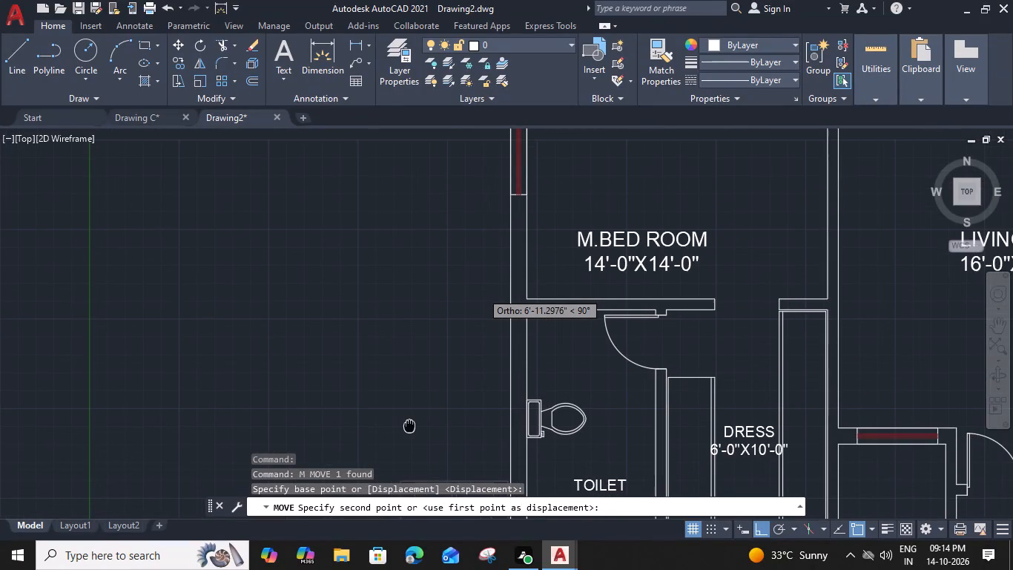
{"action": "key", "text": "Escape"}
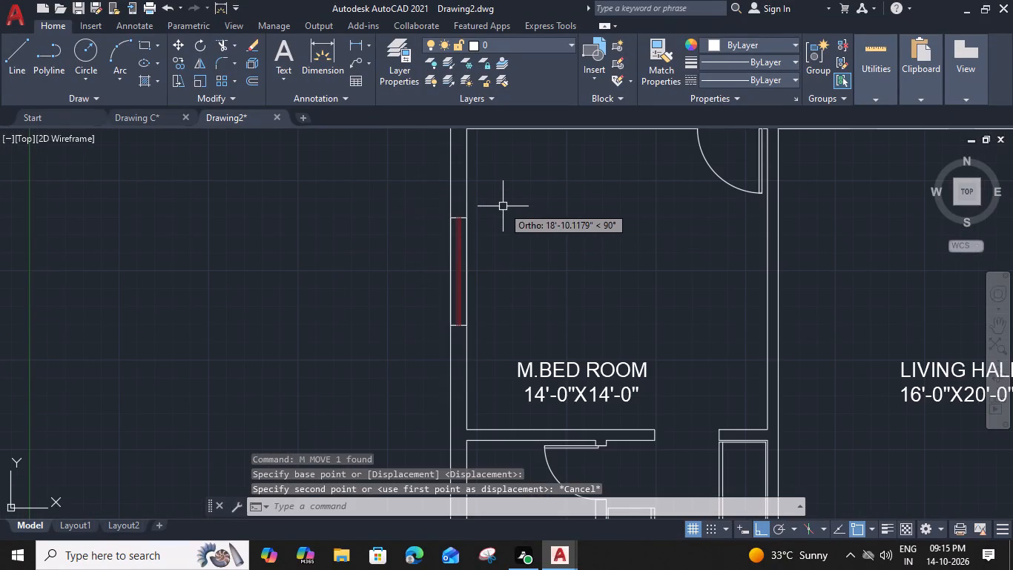
Rotate the queen bed 90 degrees counterclockwise about its northwest corner so its pillows lie on the west side.
{"action": "scroll", "coordinate": [466, 248], "scroll_direction": "down", "scroll_amount": 2}
{"action": "middle_click_drag", "start_coordinate": [454, 297], "coordinate": [465, 214]}
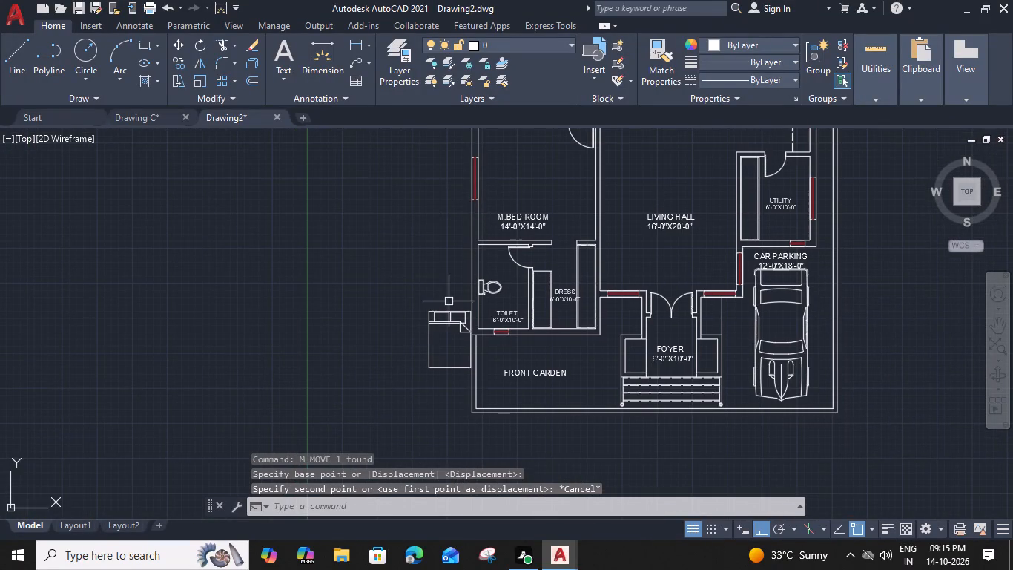
{"action": "left_click", "coordinate": [449, 309]}
{"action": "key", "text": "r"}
{"action": "key", "text": "o"}
{"action": "key", "text": "space"}
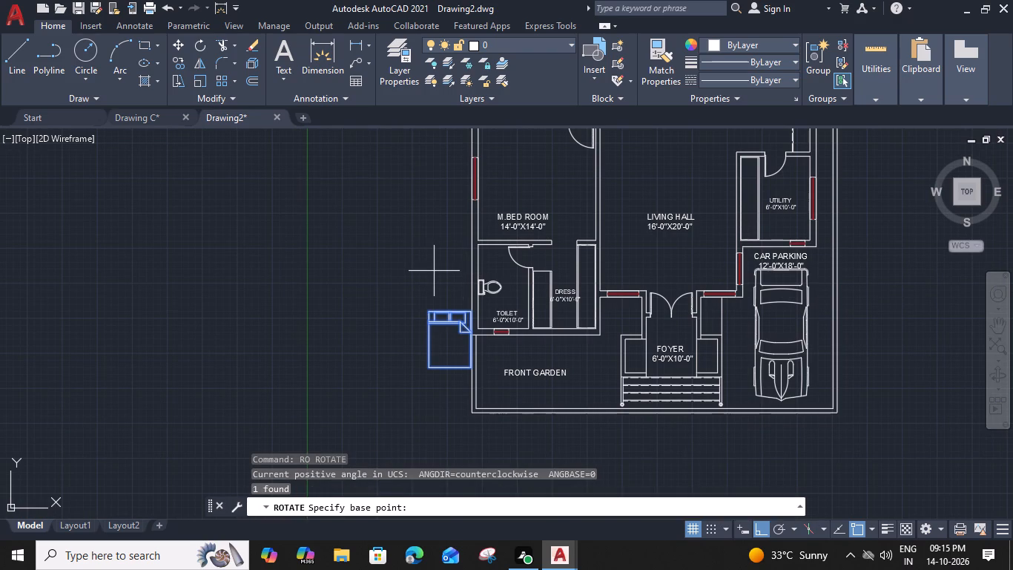
{"action": "scroll", "coordinate": [439, 300], "scroll_direction": "up", "scroll_amount": 2}
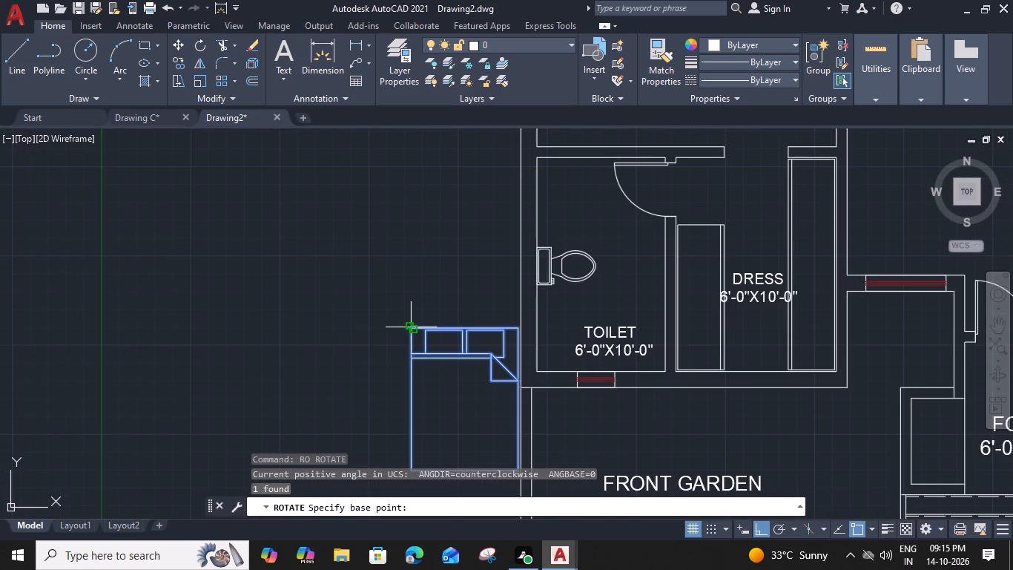
{"action": "left_click", "coordinate": [411, 327]}
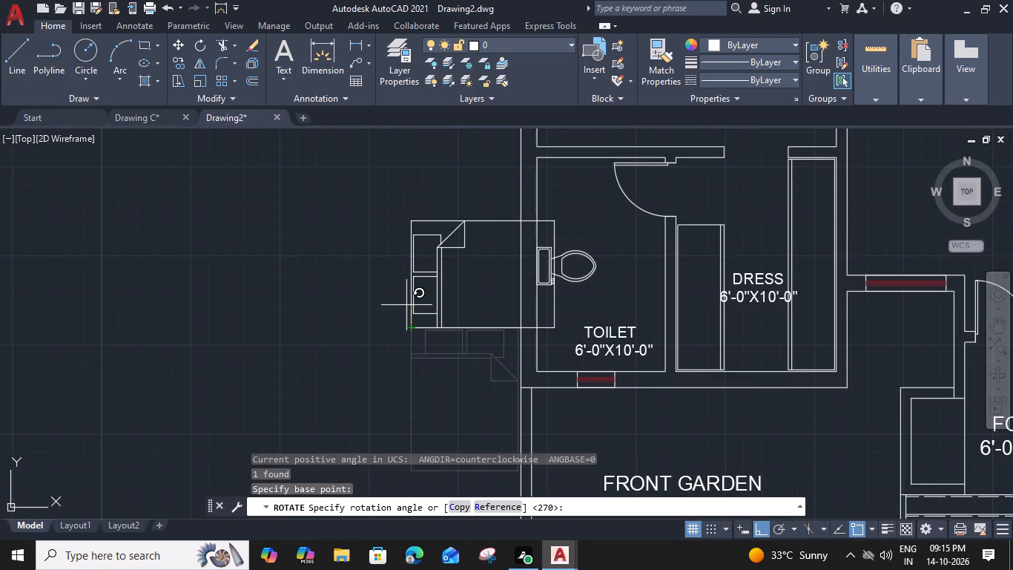
{"action": "scroll", "coordinate": [407, 255], "scroll_direction": "up", "scroll_amount": 3}
{"action": "left_click", "coordinate": [418, 217]}
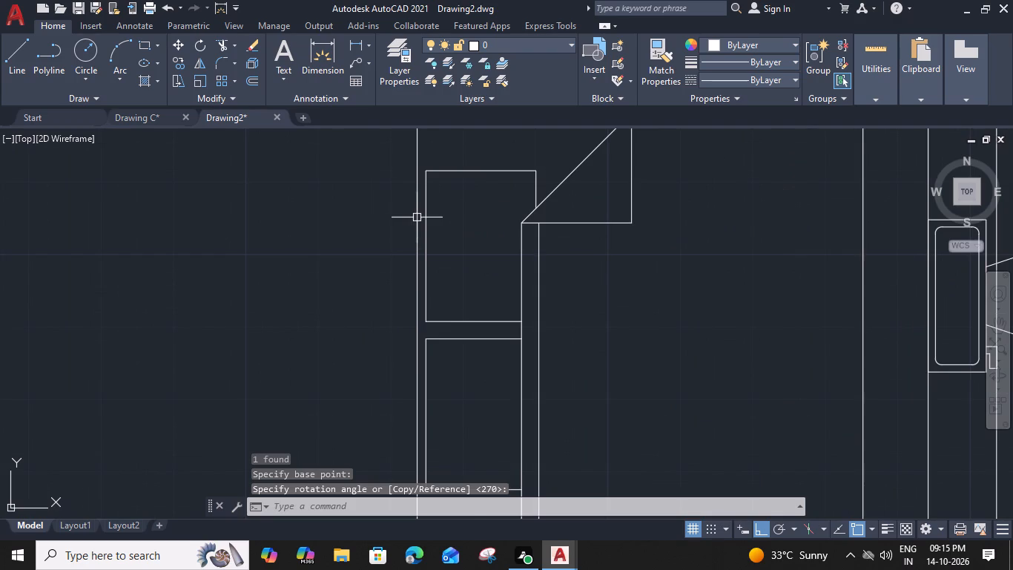
Move the bed from its head edge's midpoint to the inner midpoint of the window in M.BED ROOM's west wall.
{"action": "left_click", "coordinate": [413, 238]}
{"action": "left_click", "coordinate": [452, 318]}
{"action": "left_click", "coordinate": [440, 286]}
{"action": "left_click", "coordinate": [377, 329]}
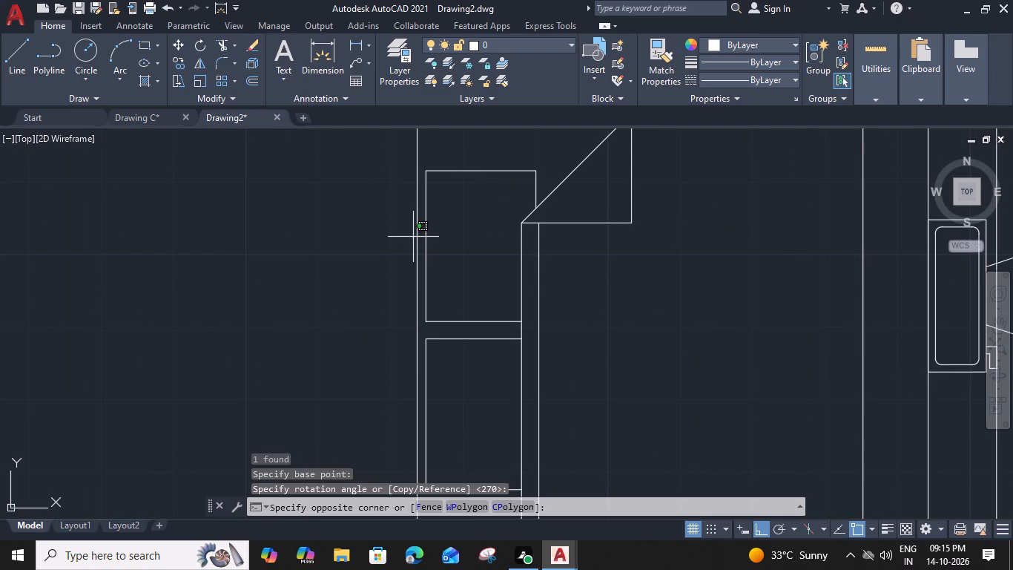
{"action": "key", "text": "m"}
{"action": "key", "text": "space"}
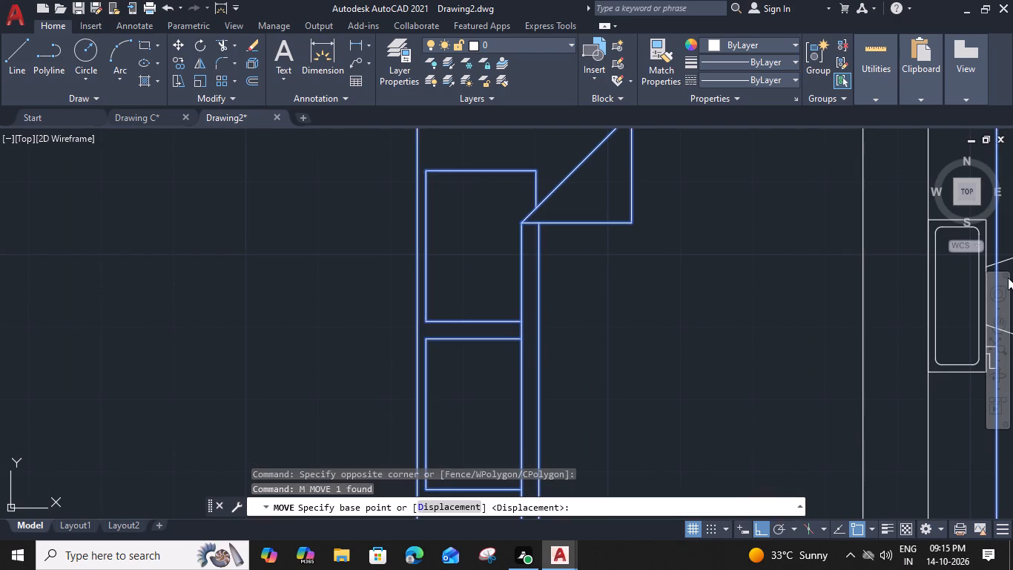
{"action": "left_click", "coordinate": [415, 329]}
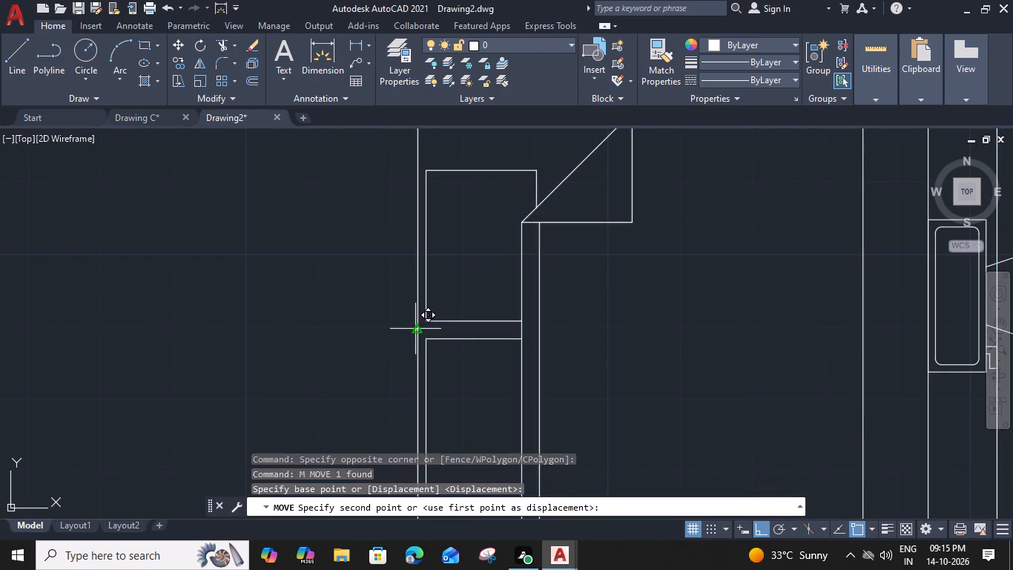
{"action": "scroll", "coordinate": [415, 329], "scroll_direction": "down", "scroll_amount": 2}
{"action": "middle_click_drag", "start_coordinate": [492, 291], "coordinate": [469, 474]}
{"action": "scroll", "coordinate": [589, 309], "scroll_direction": "down", "scroll_amount": 1}
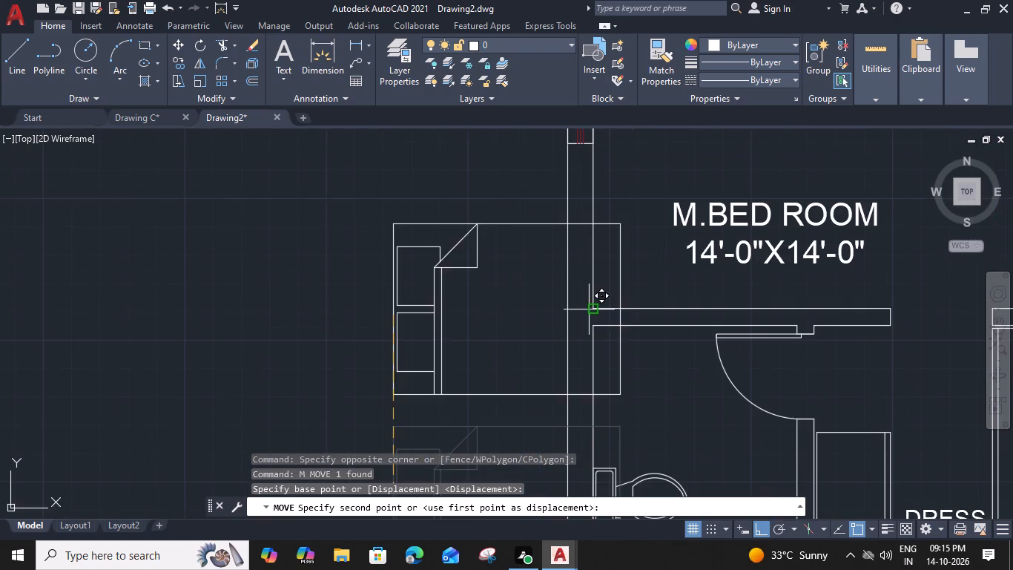
{"action": "middle_click_drag", "start_coordinate": [614, 226], "coordinate": [522, 378]}
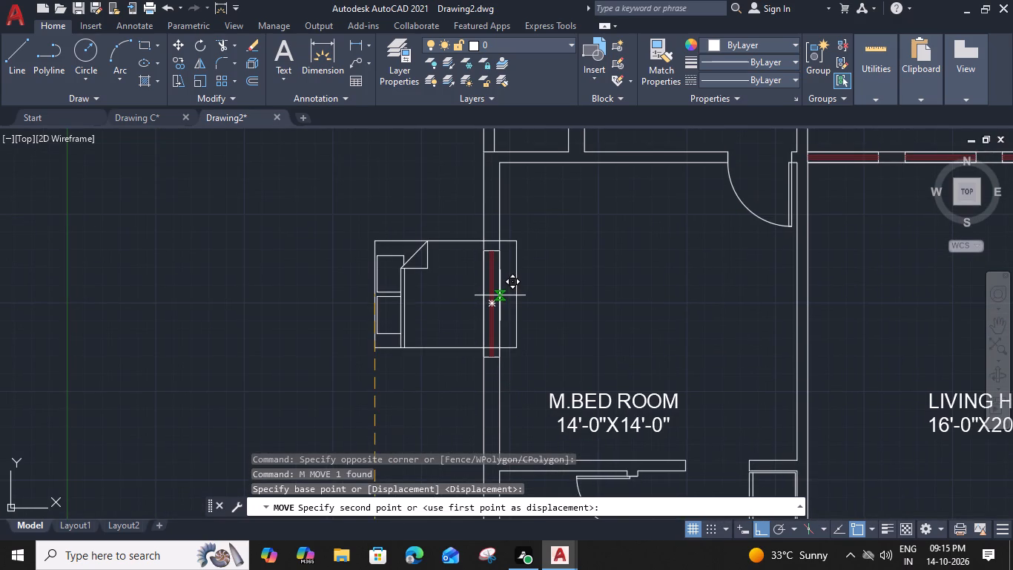
{"action": "left_click", "coordinate": [496, 307]}
Copy the M.BED ROOM queen bed by its head edge's midpoint to the west walls of BED ROOM 2 and BED ROOM 3.
{"action": "left_click", "coordinate": [547, 358]}
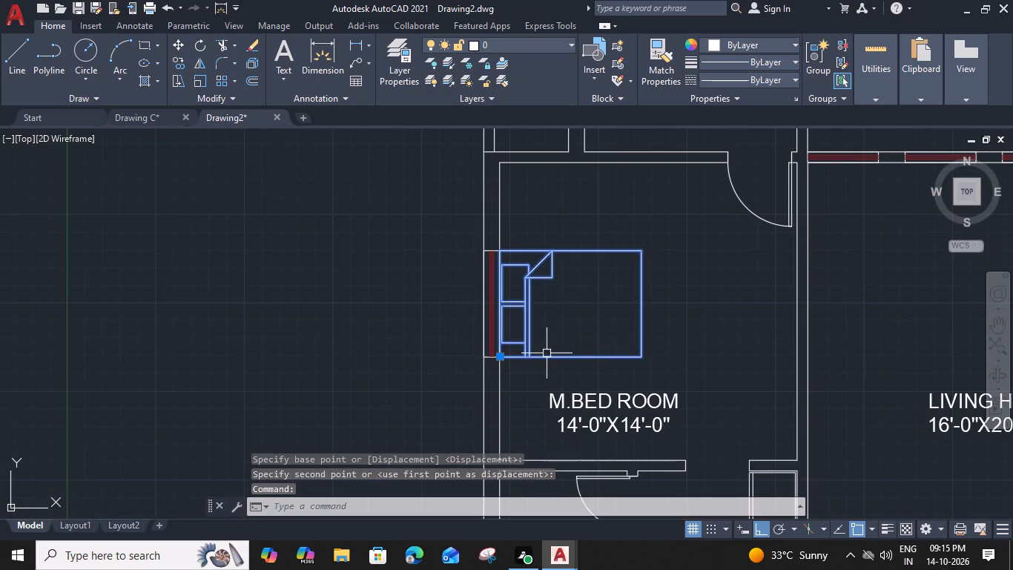
{"action": "key", "text": "c"}
{"action": "type", "text": "O"}
{"action": "key", "text": "space"}
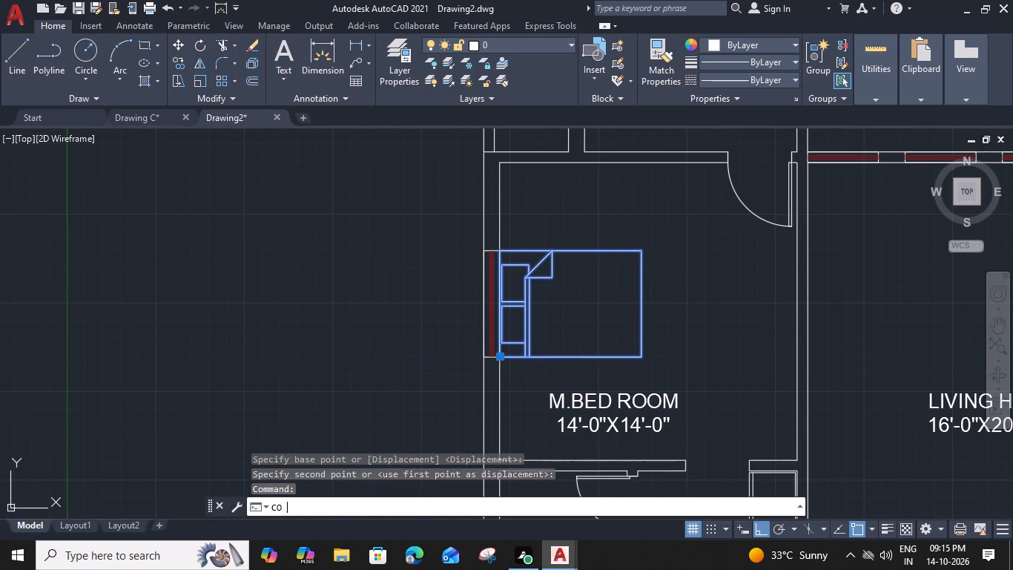
{"action": "scroll", "coordinate": [556, 300], "scroll_direction": "up", "scroll_amount": 3}
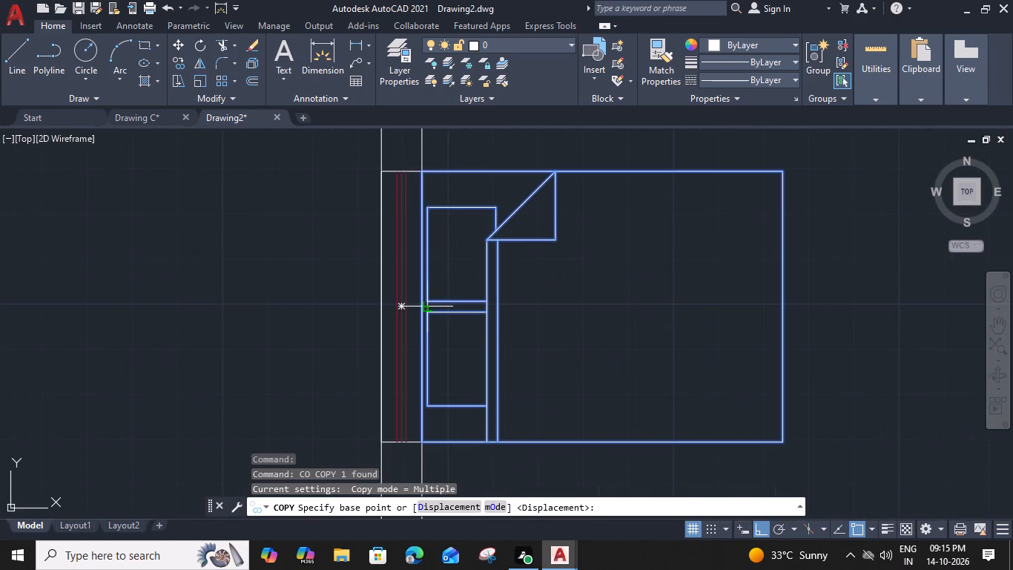
{"action": "left_click", "coordinate": [420, 304]}
{"action": "scroll", "coordinate": [429, 226], "scroll_direction": "down", "scroll_amount": 3}
{"action": "middle_click_drag", "start_coordinate": [429, 226], "coordinate": [399, 520]}
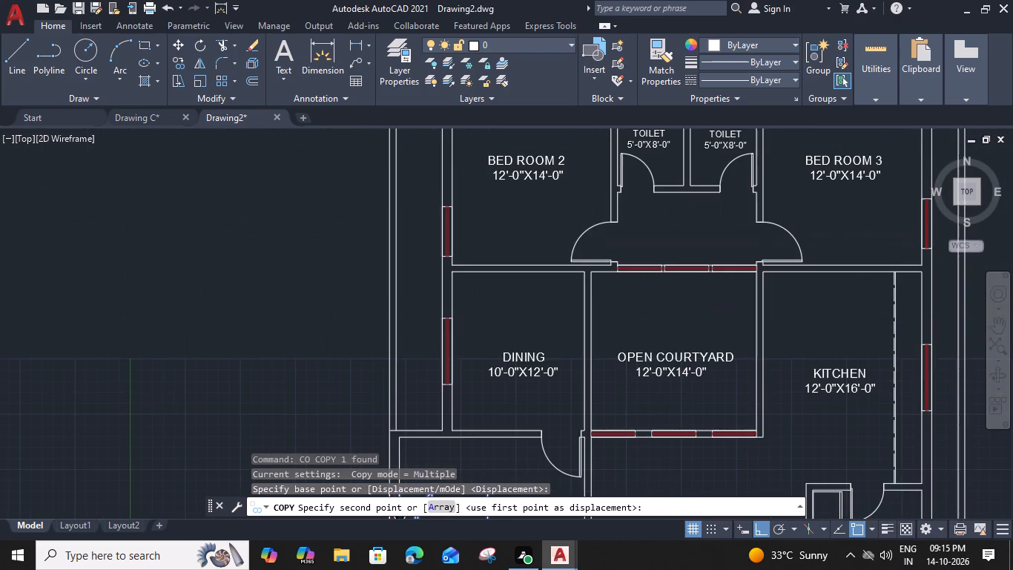
{"action": "scroll", "coordinate": [397, 361], "scroll_direction": "down", "scroll_amount": 1}
{"action": "scroll", "coordinate": [448, 254], "scroll_direction": "up", "scroll_amount": 2}
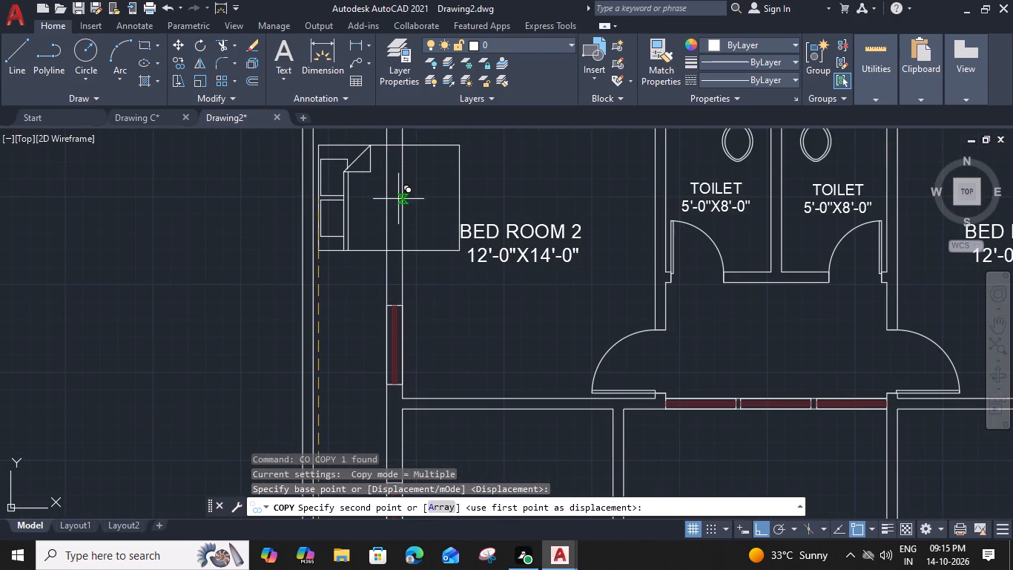
{"action": "scroll", "coordinate": [401, 207], "scroll_direction": "down", "scroll_amount": 1}
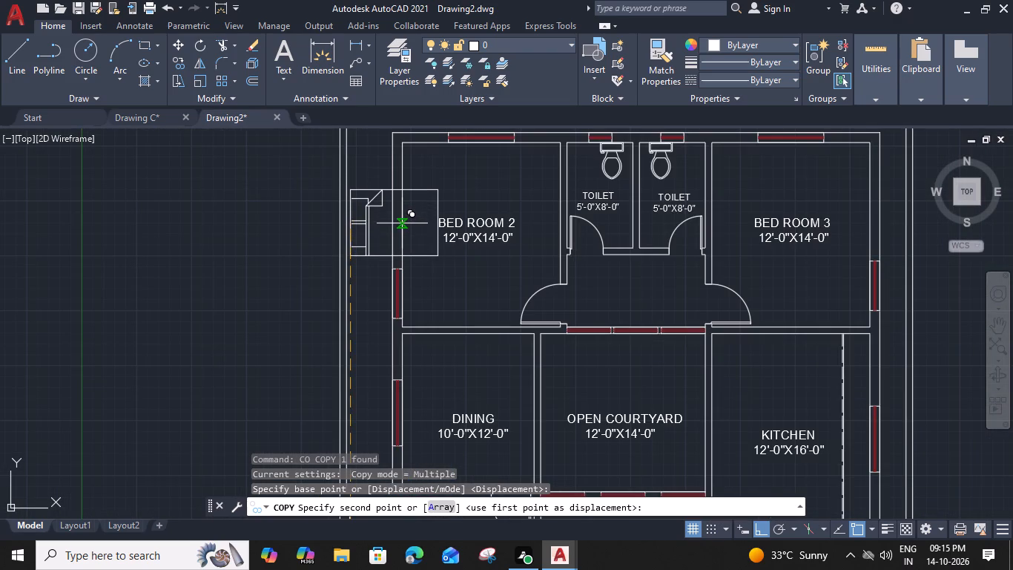
{"action": "left_click", "coordinate": [402, 235]}
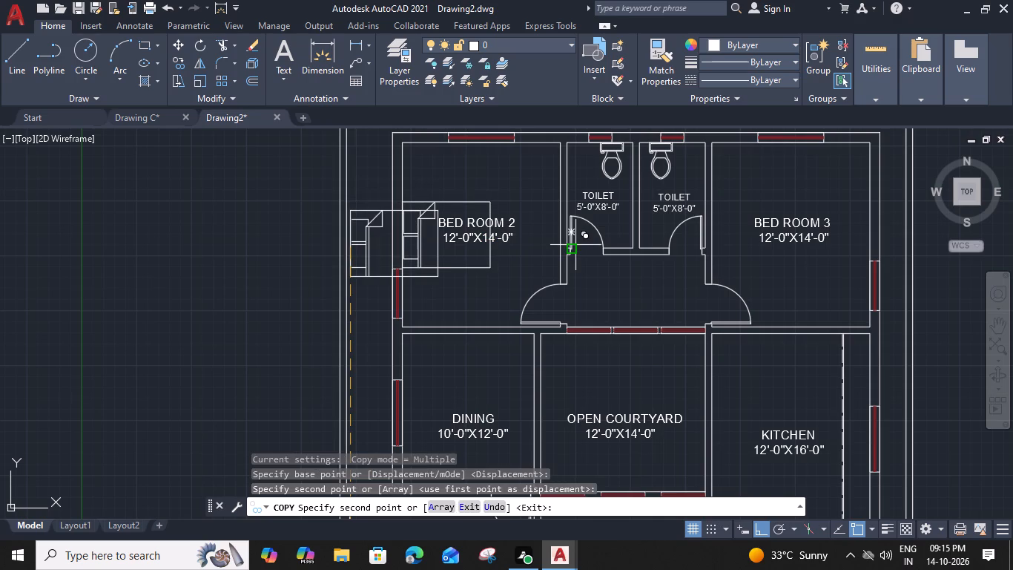
{"action": "left_click", "coordinate": [712, 209]}
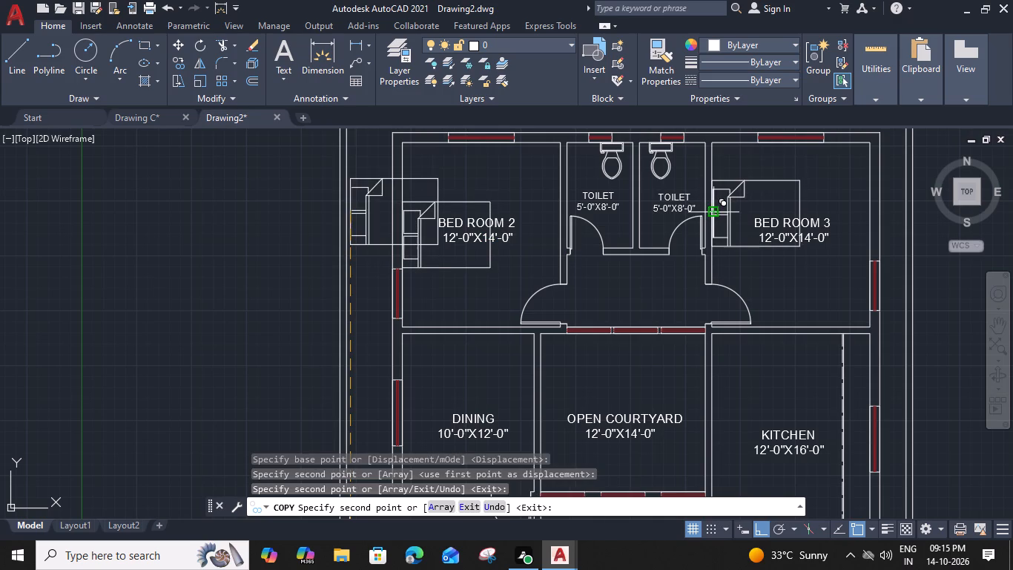
{"action": "key", "text": "Escape"}
Mirror the BED ROOM 3 bed about the vertical line of its foot edge, keeping the source bed.
{"action": "left_click", "coordinate": [742, 249]}
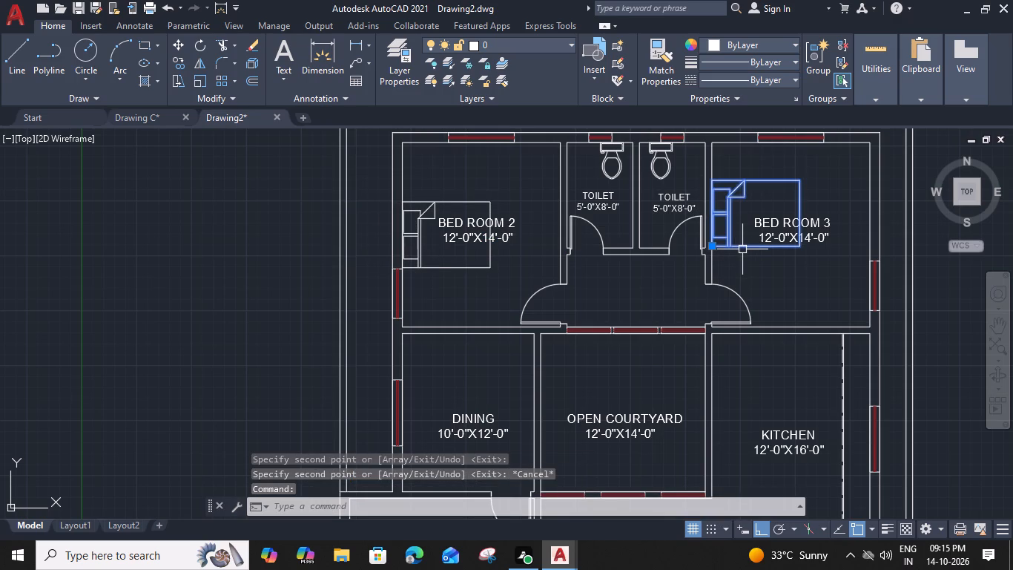
{"action": "key", "text": "m"}
{"action": "type", "text": "I"}
{"action": "key", "text": "space"}
{"action": "middle_click_drag", "start_coordinate": [785, 273], "coordinate": [664, 271]}
{"action": "scroll", "coordinate": [675, 177], "scroll_direction": "up", "scroll_amount": 2}
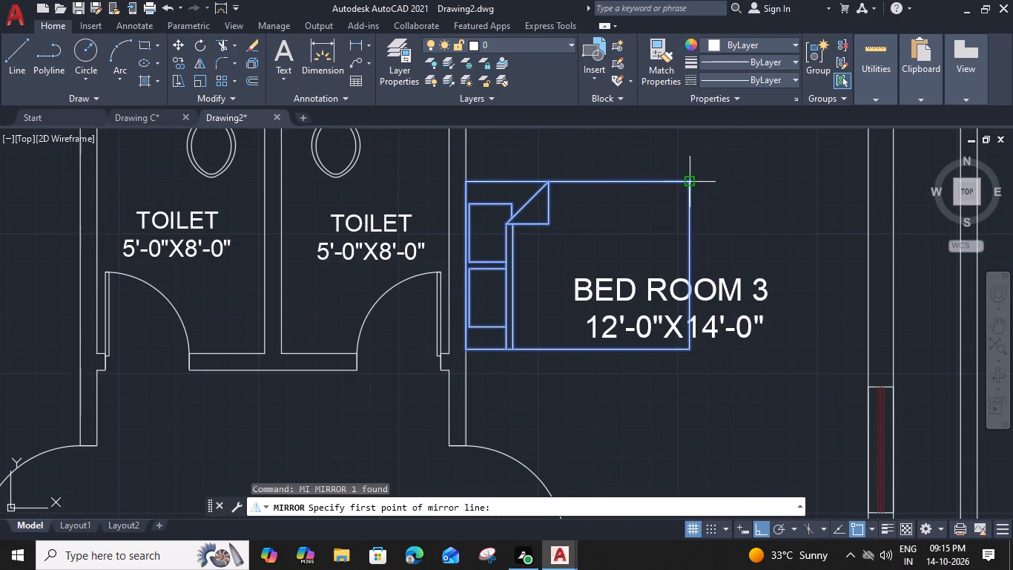
{"action": "left_click", "coordinate": [693, 181]}
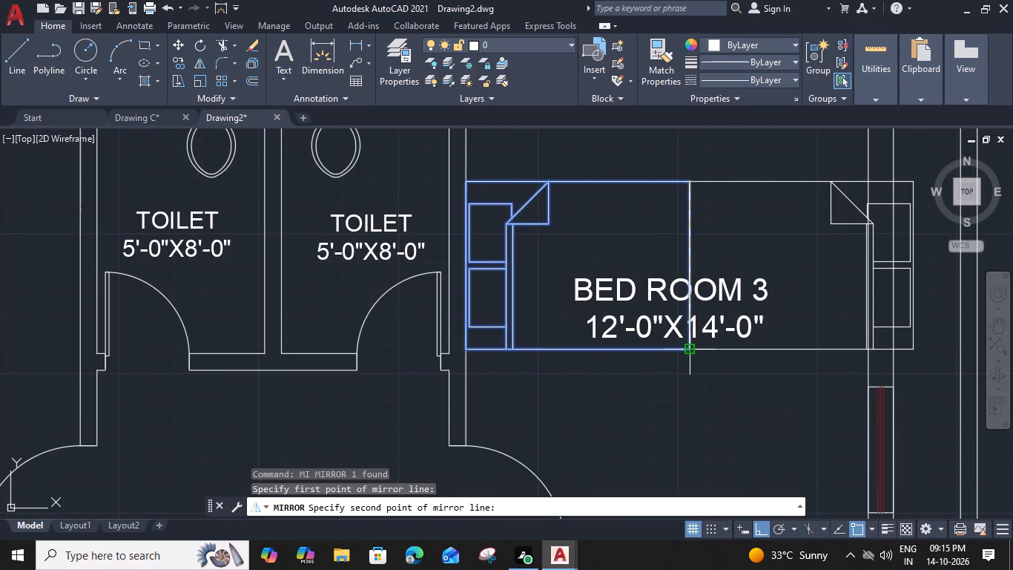
{"action": "left_click", "coordinate": [692, 351]}
{"action": "key", "text": "space"}
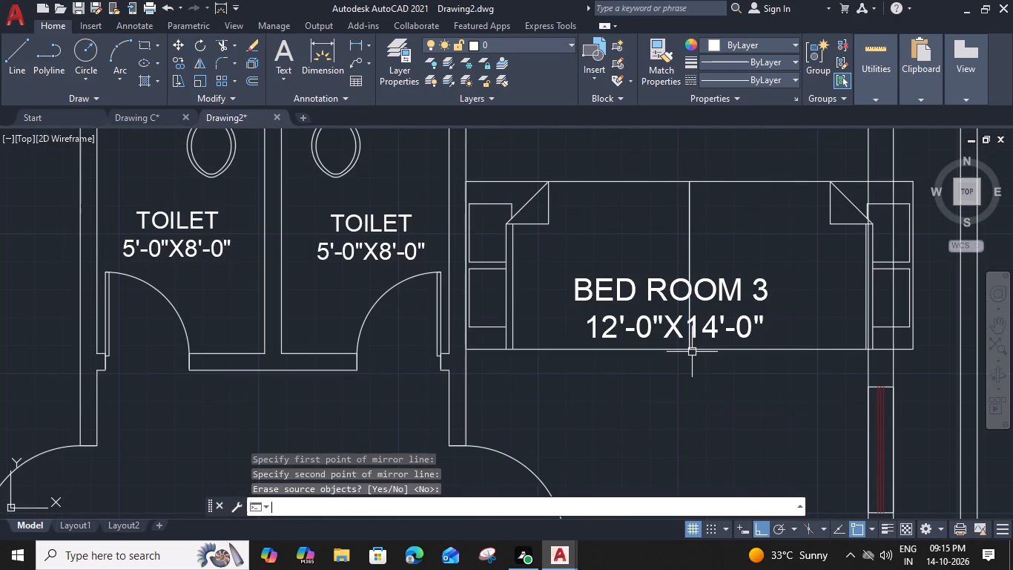
Erase the original bed on BED ROOM 3's west wall.
{"action": "left_click", "coordinate": [575, 345]}
{"action": "left_click", "coordinate": [543, 363]}
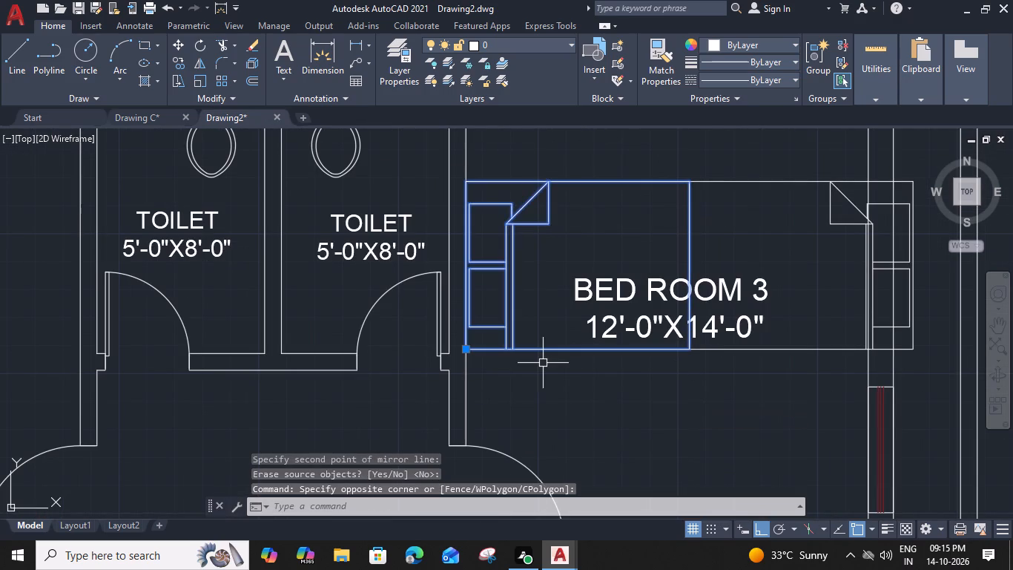
{"action": "key", "text": "Delete"}
Move the mirrored bed from its head edge's midpoint to the inner face of BED ROOM 3's east wall, just north of the window.
{"action": "middle_click_drag", "start_coordinate": [682, 403], "coordinate": [478, 396]}
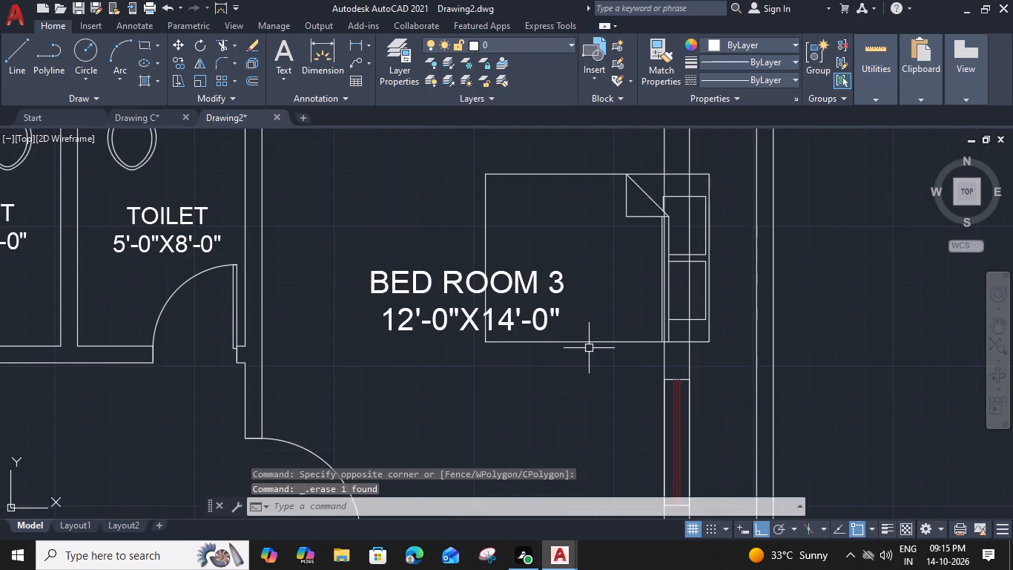
{"action": "left_click", "coordinate": [604, 345]}
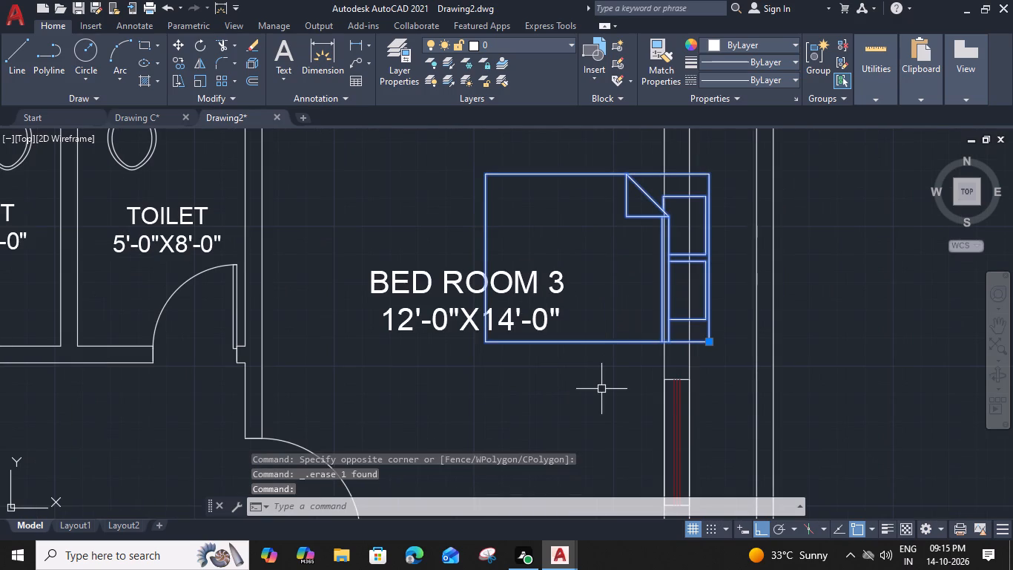
{"action": "type", "text": "M"}
{"action": "key", "text": "space"}
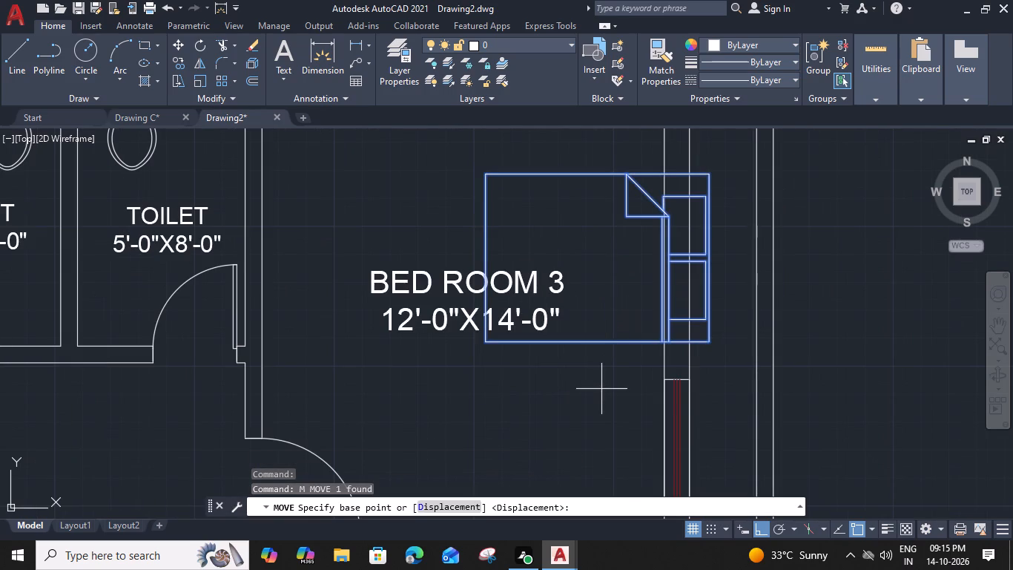
{"action": "left_click", "coordinate": [711, 258]}
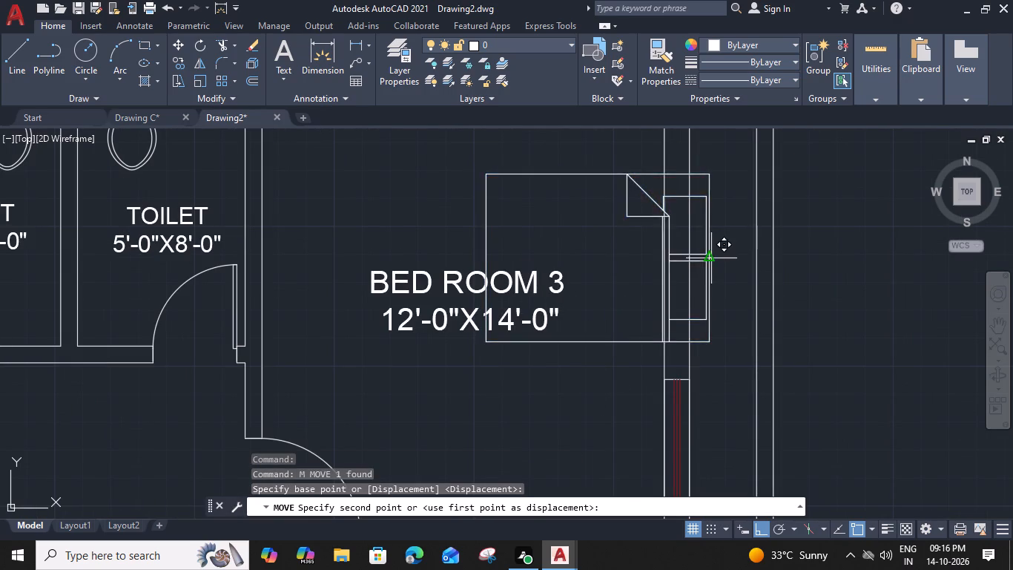
{"action": "left_click", "coordinate": [662, 284]}
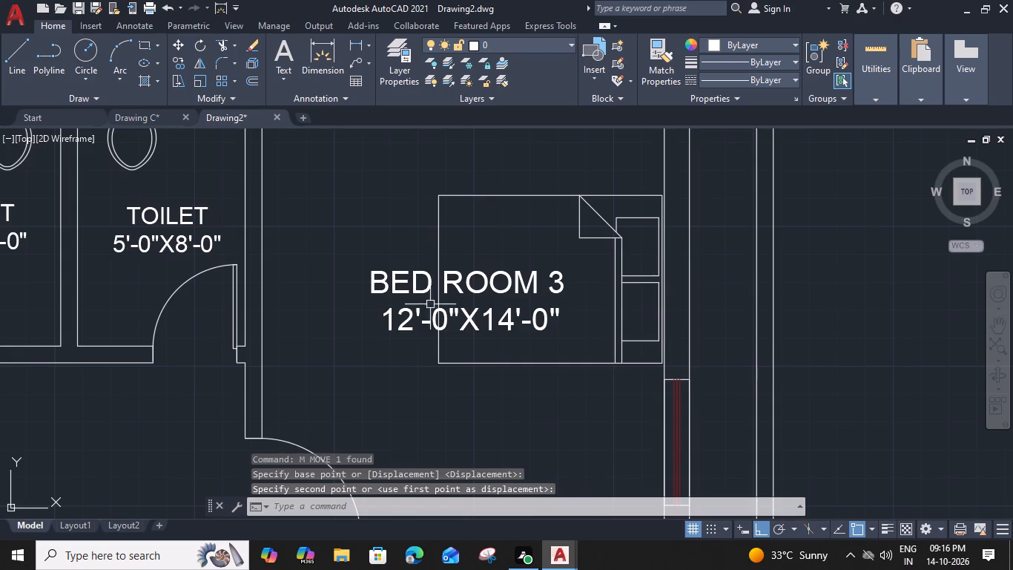
Insert the Dining Set - 36 x 72 in. block from DesignCenter's Home - Space Planner blocks into LIVING HALL and close DesignCenter.
{"action": "scroll", "coordinate": [428, 307], "scroll_direction": "down", "scroll_amount": 2}
{"action": "middle_click_drag", "start_coordinate": [410, 337], "coordinate": [676, 299]}
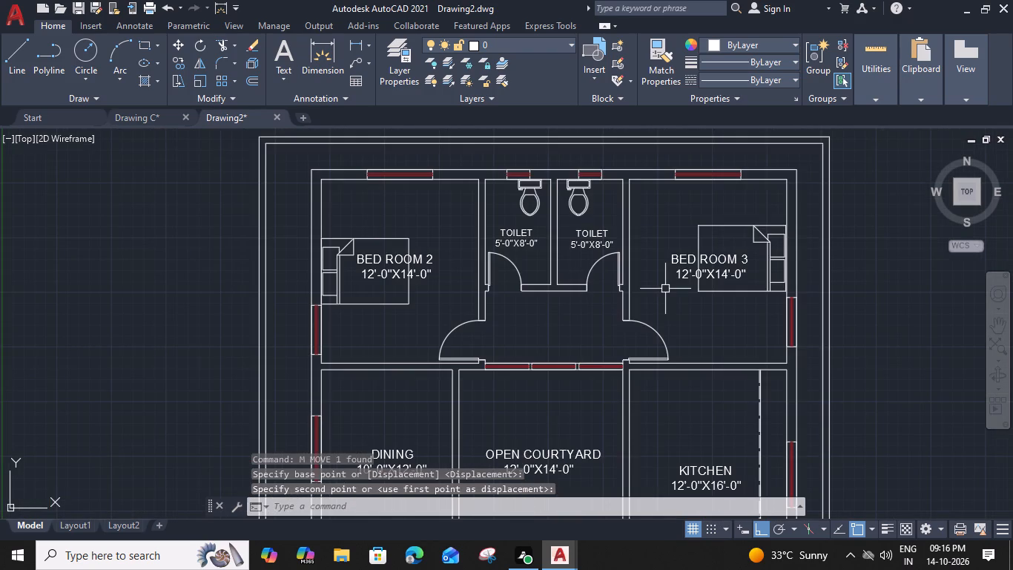
{"action": "scroll", "coordinate": [647, 324], "scroll_direction": "down", "scroll_amount": 1}
{"action": "middle_click_drag", "start_coordinate": [606, 348], "coordinate": [567, 249]}
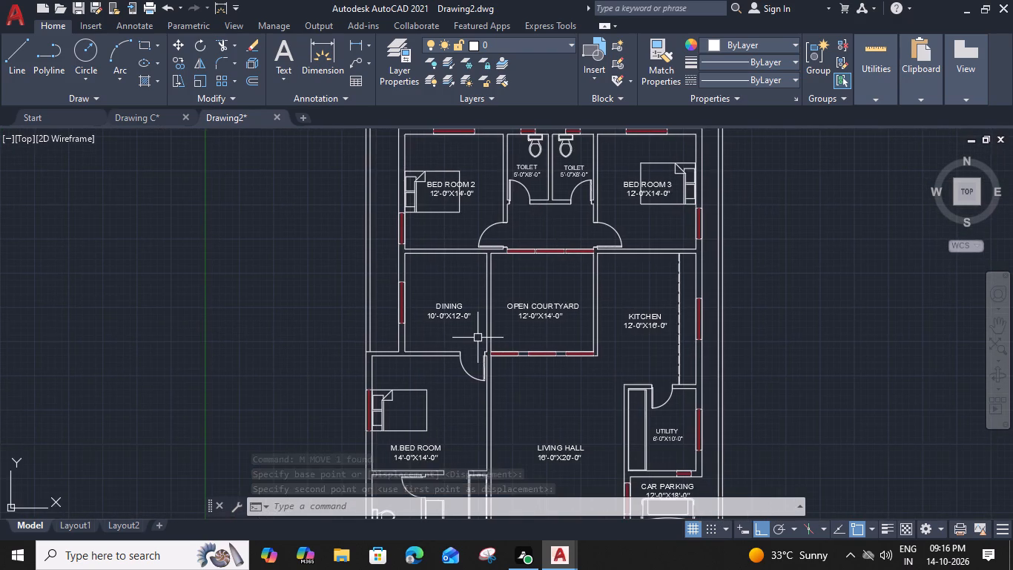
{"action": "key", "text": "ctrl+2"}
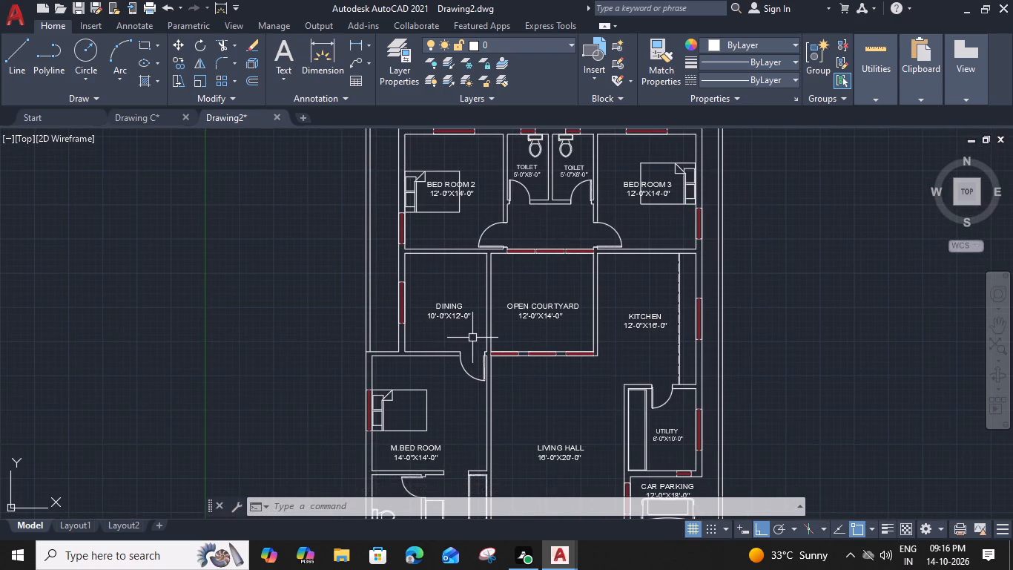
{"action": "left_click_drag", "start_coordinate": [392, 260], "coordinate": [545, 445]}
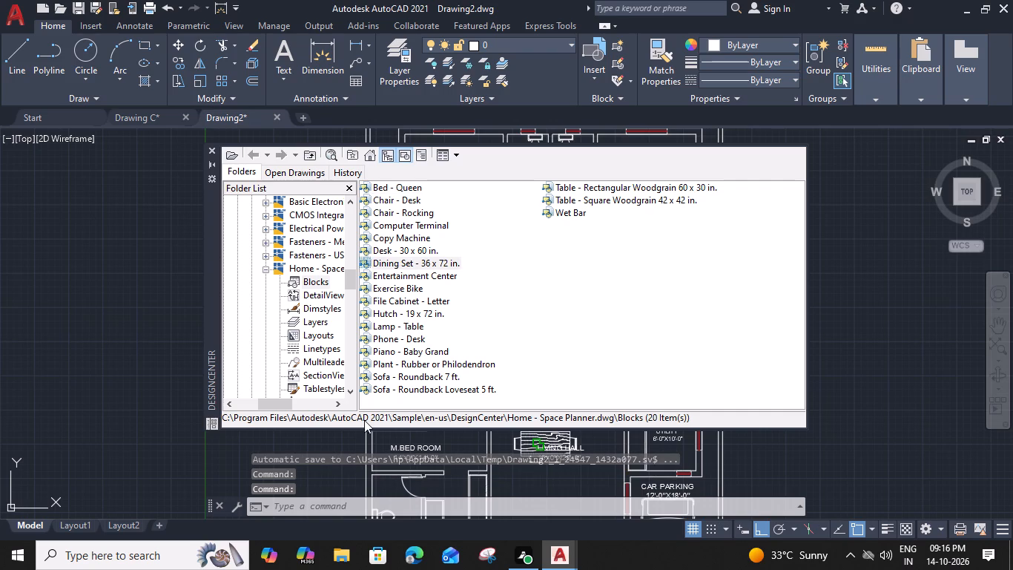
{"action": "left_click", "coordinate": [213, 148]}
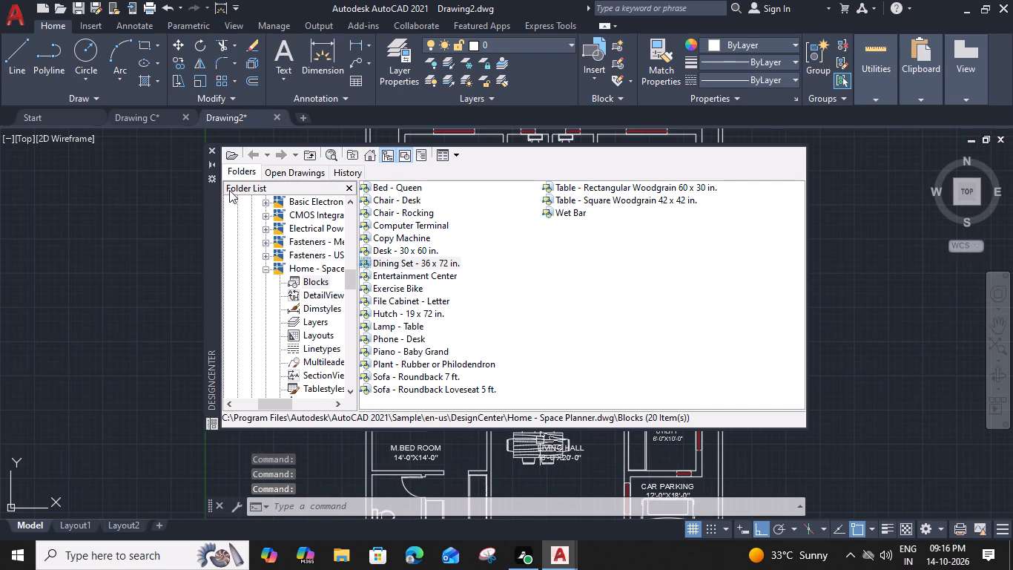
Rotate the dining set 90 degrees clockwise about the tabletop's northeast corner so its length runs north-south.
{"action": "left_click", "coordinate": [516, 432]}
{"action": "type", "text": "RO"}
{"action": "key", "text": "space"}
{"action": "middle_click_drag", "start_coordinate": [548, 438], "coordinate": [506, 411]}
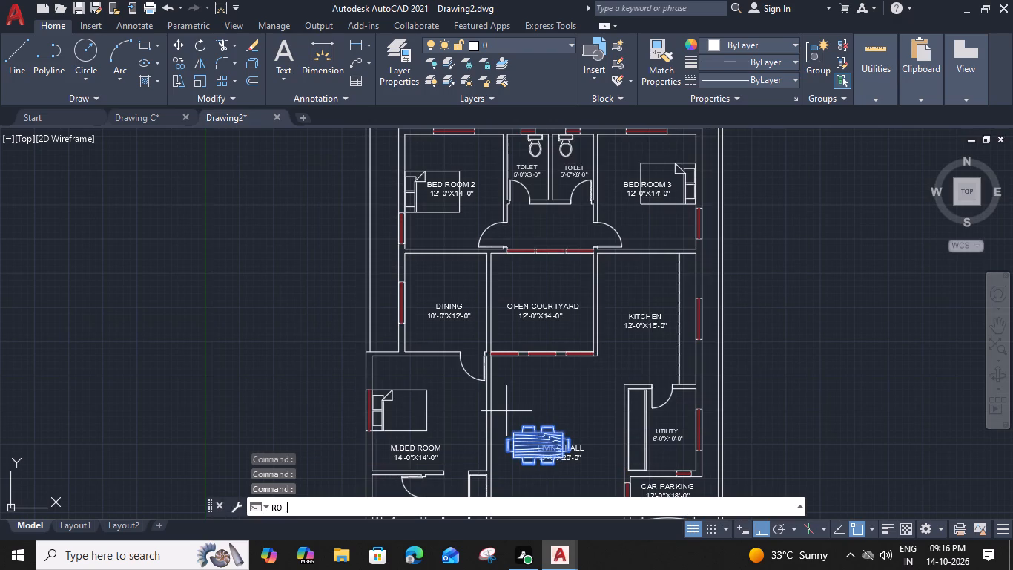
{"action": "middle_click_drag", "start_coordinate": [506, 411], "coordinate": [512, 269]}
{"action": "scroll", "coordinate": [513, 266], "scroll_direction": "up", "scroll_amount": 2}
{"action": "left_click", "coordinate": [551, 258]}
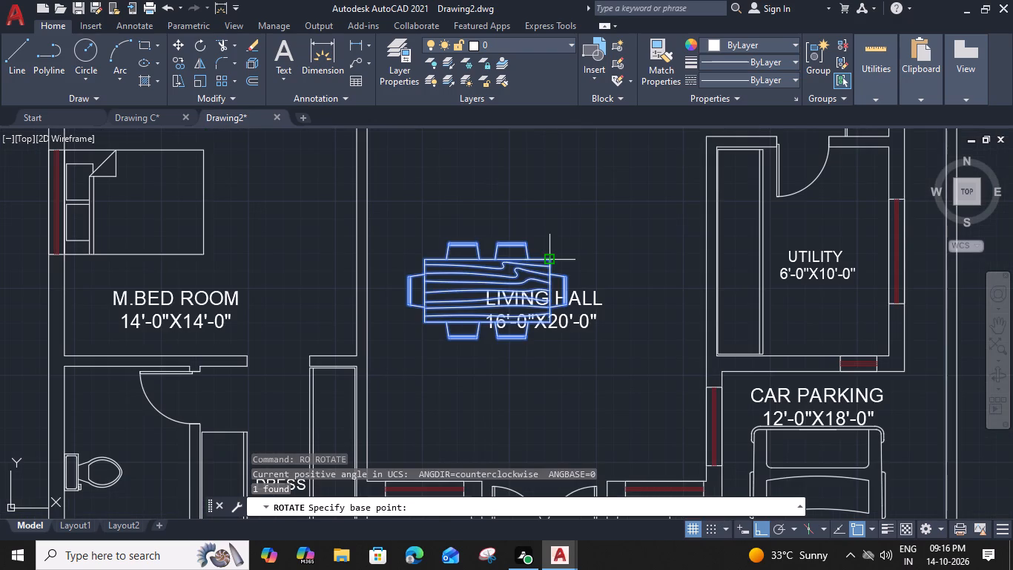
{"action": "scroll", "coordinate": [566, 291], "scroll_direction": "up", "scroll_amount": 3}
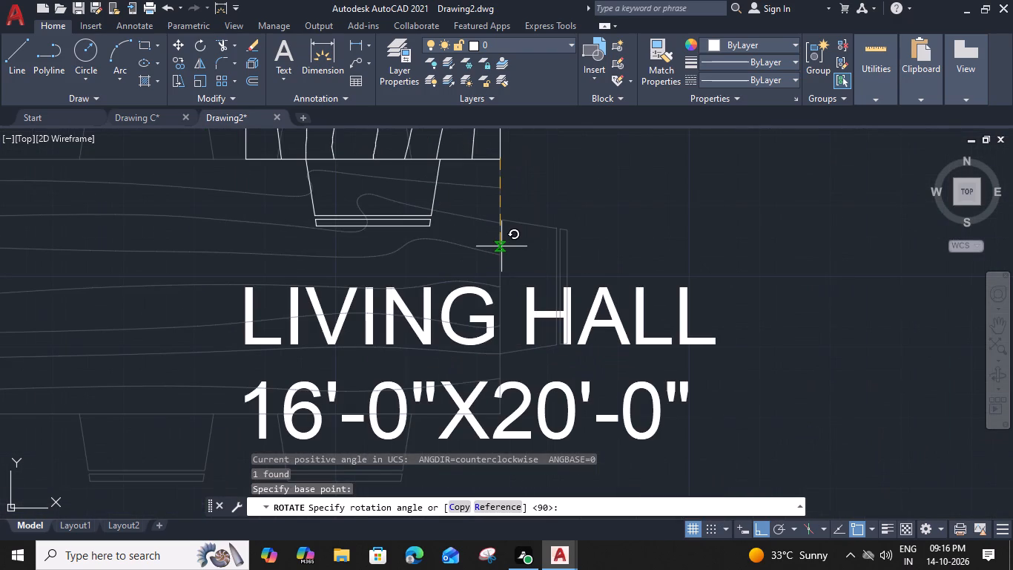
{"action": "left_click", "coordinate": [501, 247]}
{"action": "scroll", "coordinate": [501, 247], "scroll_direction": "down", "scroll_amount": 3}
{"action": "middle_click_drag", "start_coordinate": [510, 264], "coordinate": [537, 358]}
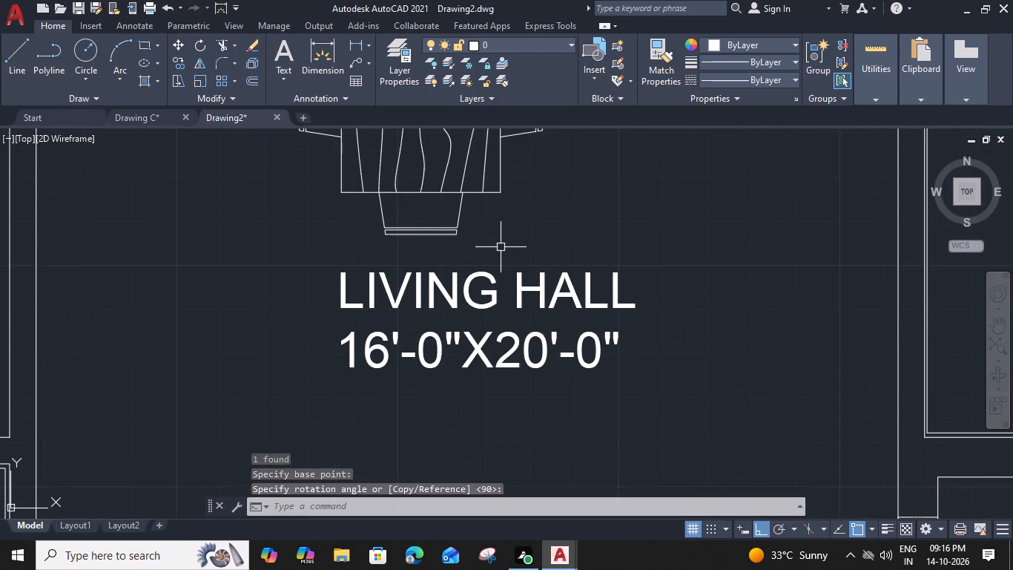
Move the dining set straight west from LIVING HALL into M.BED ROOM, between the bed and the east wall.
{"action": "left_click", "coordinate": [504, 301]}
{"action": "type", "text": "M"}
{"action": "key", "text": "space"}
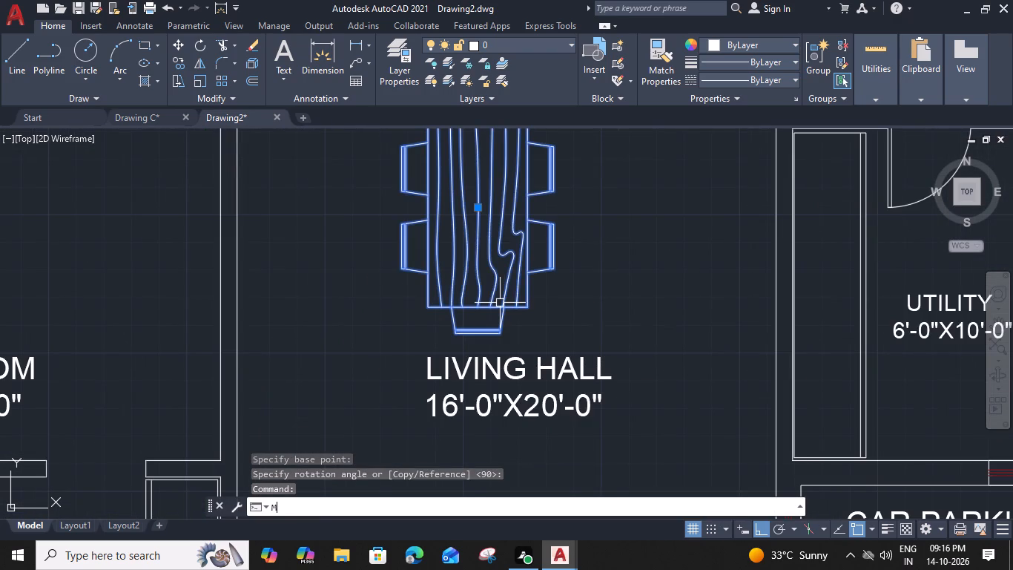
{"action": "scroll", "coordinate": [489, 307], "scroll_direction": "up", "scroll_amount": 2}
{"action": "left_click", "coordinate": [461, 309]}
{"action": "scroll", "coordinate": [461, 309], "scroll_direction": "down", "scroll_amount": 3}
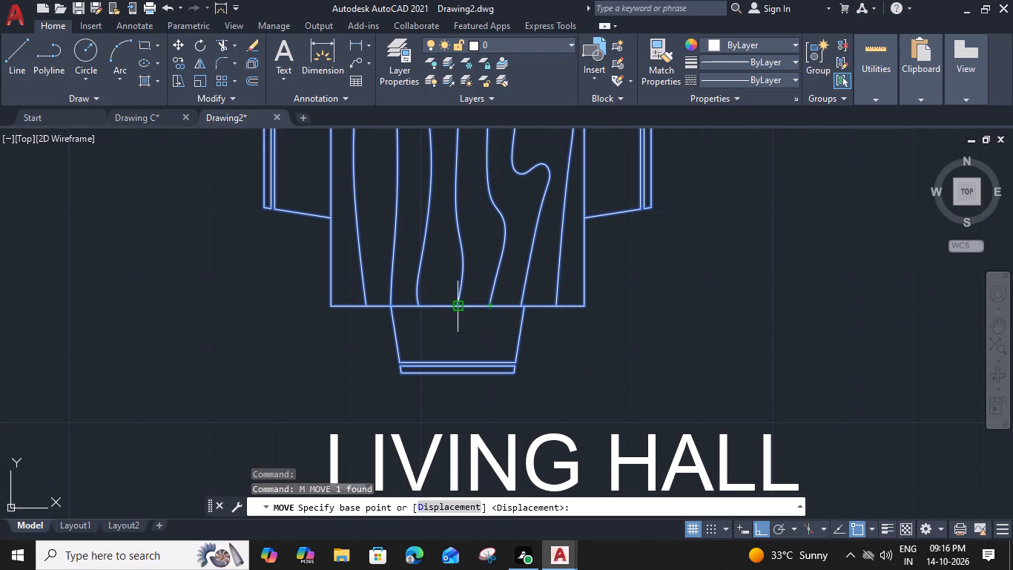
{"action": "middle_click_drag", "start_coordinate": [458, 301], "coordinate": [598, 432]}
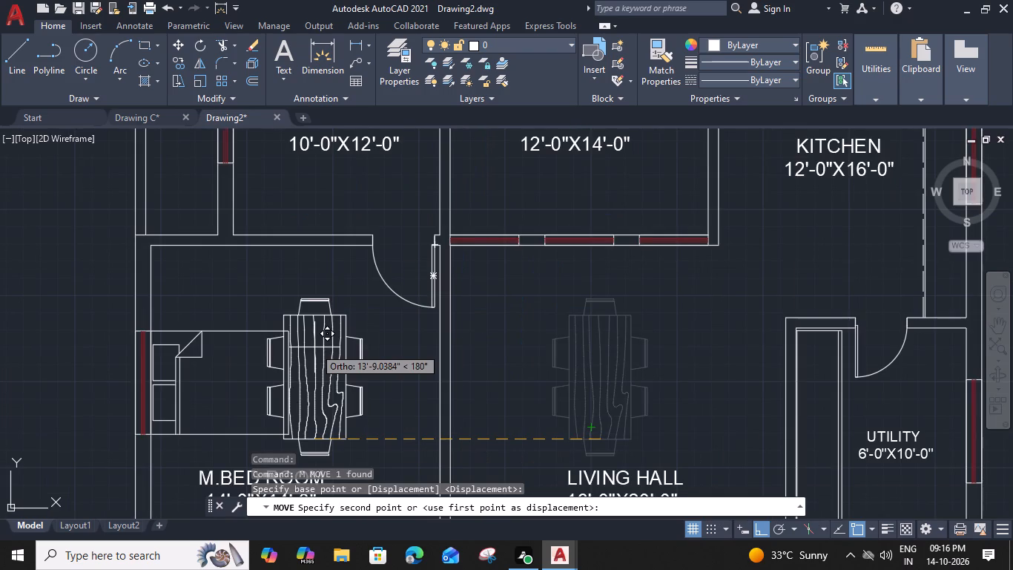
{"action": "left_click", "coordinate": [350, 374]}
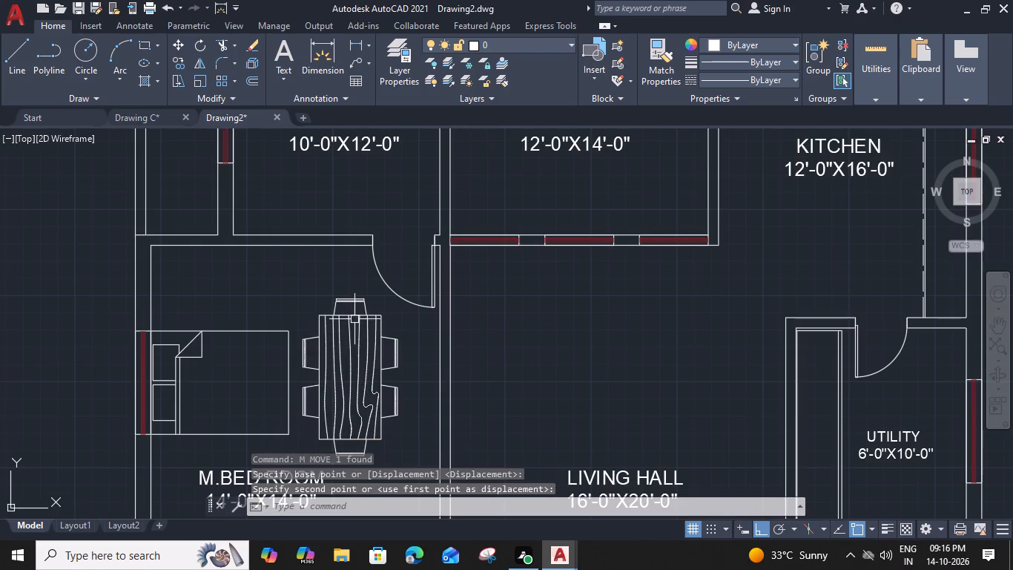
Move the dining set straight north about 12'-10" from its tabletop's north edge into the DINING room.
{"action": "left_click", "coordinate": [354, 318]}
{"action": "type", "text": "M"}
{"action": "key", "text": "space"}
{"action": "scroll", "coordinate": [354, 318], "scroll_direction": "up", "scroll_amount": 2}
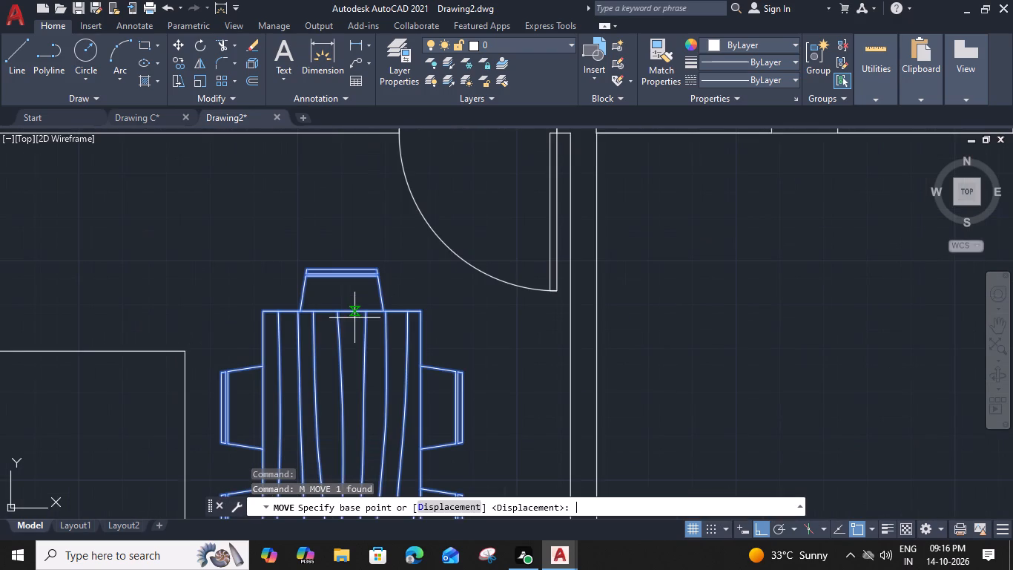
{"action": "left_click", "coordinate": [348, 312]}
{"action": "scroll", "coordinate": [346, 281], "scroll_direction": "down", "scroll_amount": 3}
{"action": "middle_click_drag", "start_coordinate": [342, 290], "coordinate": [378, 405]}
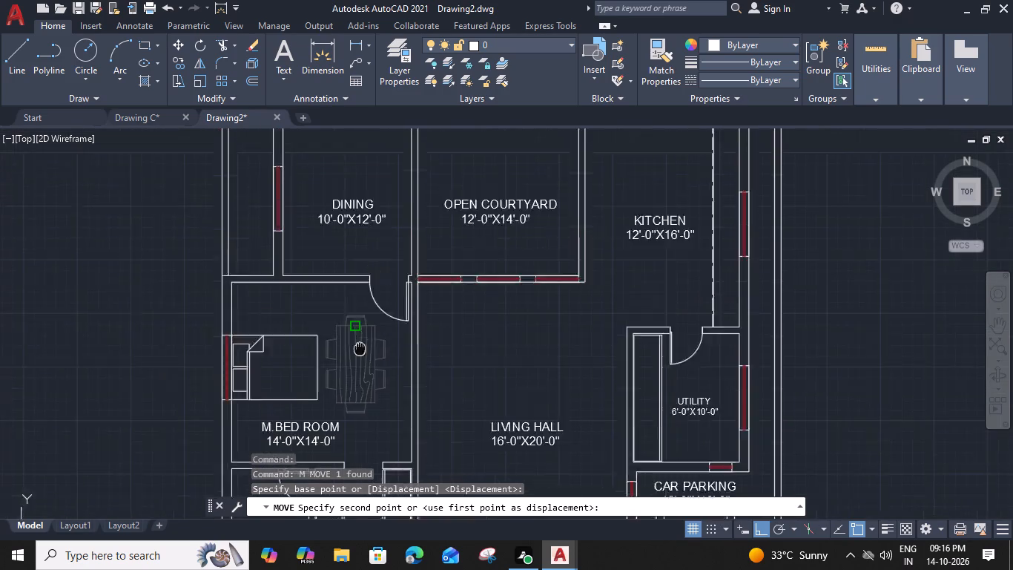
{"action": "middle_click_drag", "start_coordinate": [378, 405], "coordinate": [397, 497]}
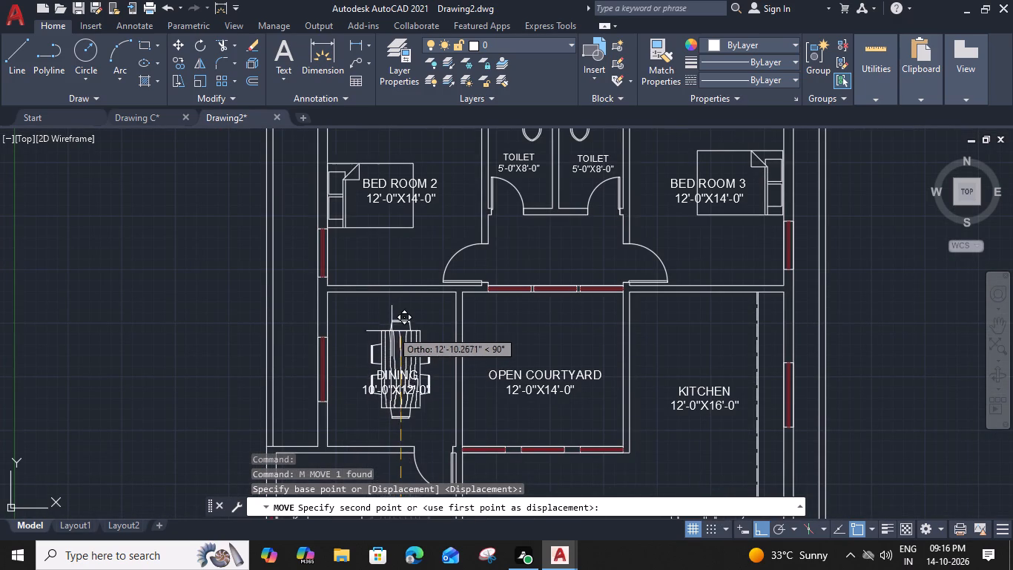
{"action": "left_click", "coordinate": [399, 331]}
{"action": "scroll", "coordinate": [390, 348], "scroll_direction": "up", "scroll_amount": 2}
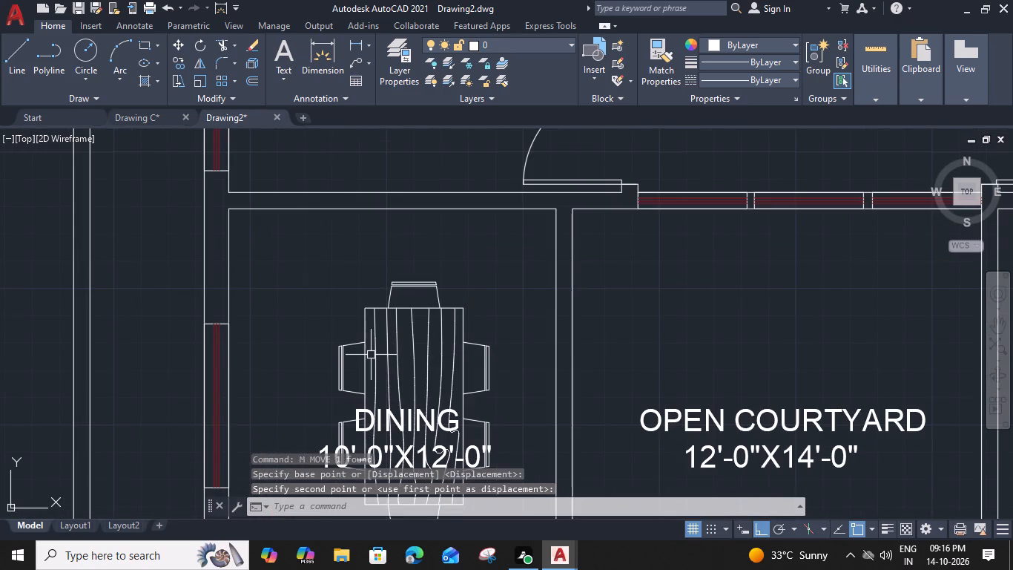
Move the dining set a short distance straight west within the DINING room, towards the window wall.
{"action": "left_click", "coordinate": [367, 356]}
{"action": "type", "text": "M"}
{"action": "key", "text": "space"}
{"action": "scroll", "coordinate": [364, 401], "scroll_direction": "up", "scroll_amount": 1}
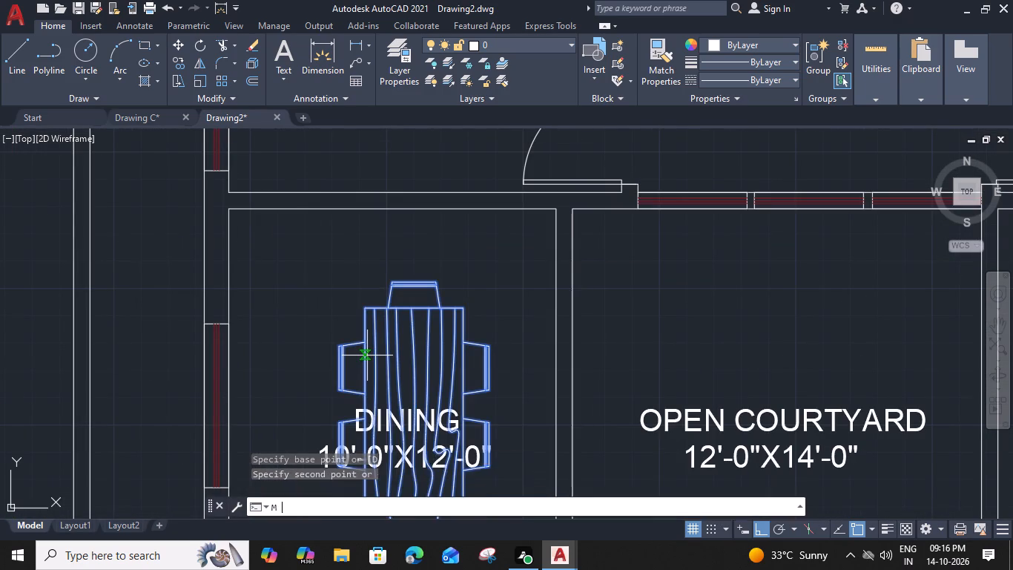
{"action": "scroll", "coordinate": [367, 356], "scroll_direction": "up", "scroll_amount": 1}
{"action": "left_click", "coordinate": [363, 408]}
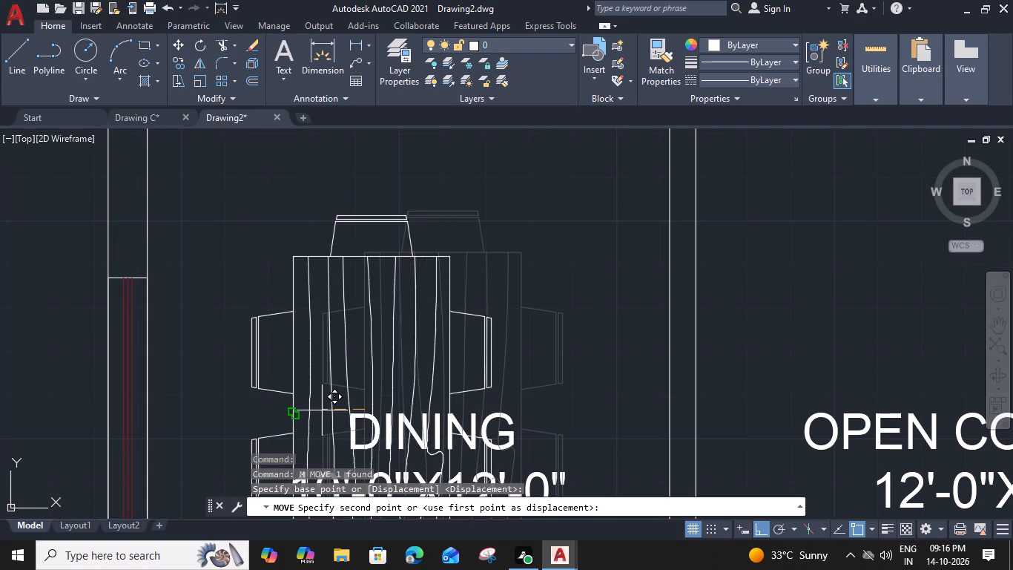
{"action": "left_click", "coordinate": [291, 411]}
Move the DINING 10'-0"X12'-0" label straight south so it sits below the dining set, near the room's south wall.
{"action": "scroll", "coordinate": [292, 410], "scroll_direction": "down", "scroll_amount": 2}
{"action": "middle_click_drag", "start_coordinate": [378, 403], "coordinate": [440, 325]}
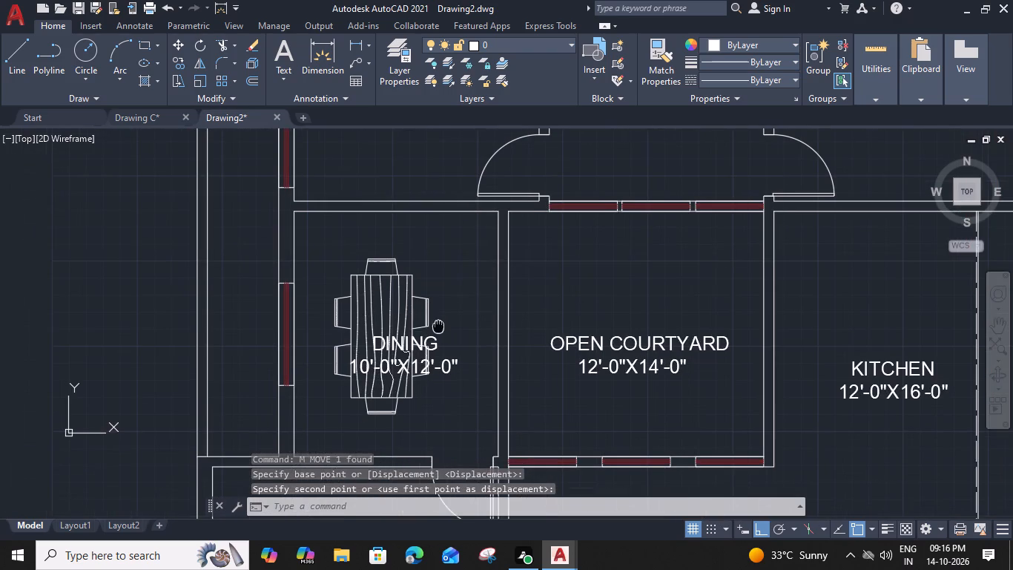
{"action": "left_click", "coordinate": [435, 368]}
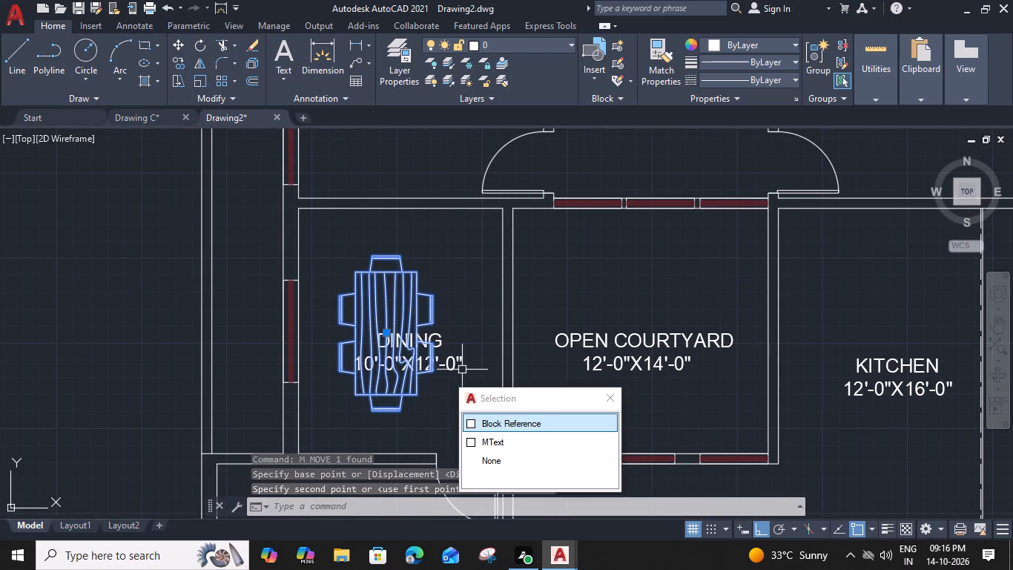
{"action": "key", "text": "Escape"}
{"action": "left_click", "coordinate": [455, 366]}
{"action": "type", "text": "M"}
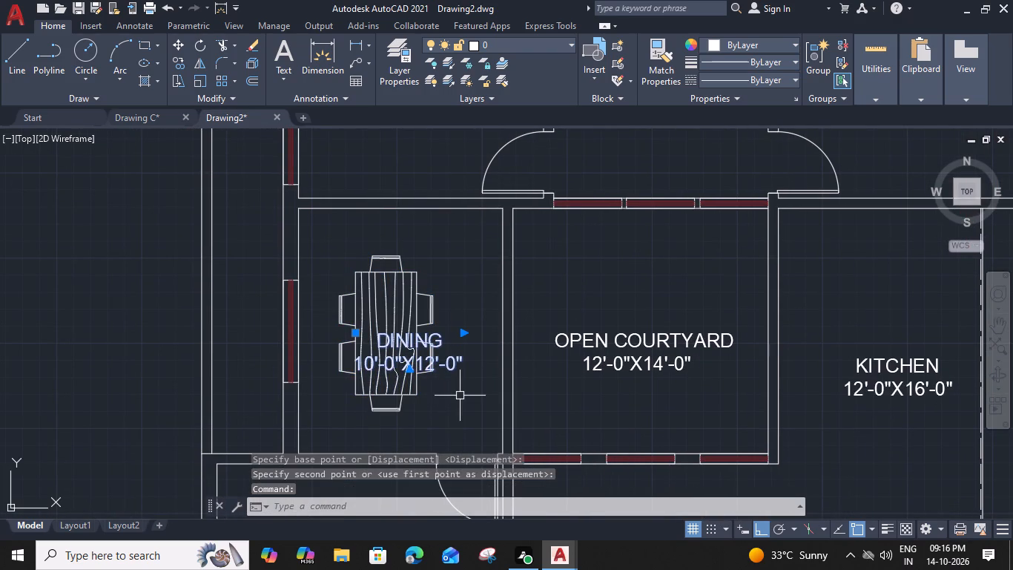
{"action": "key", "text": "space"}
{"action": "left_click", "coordinate": [457, 371]}
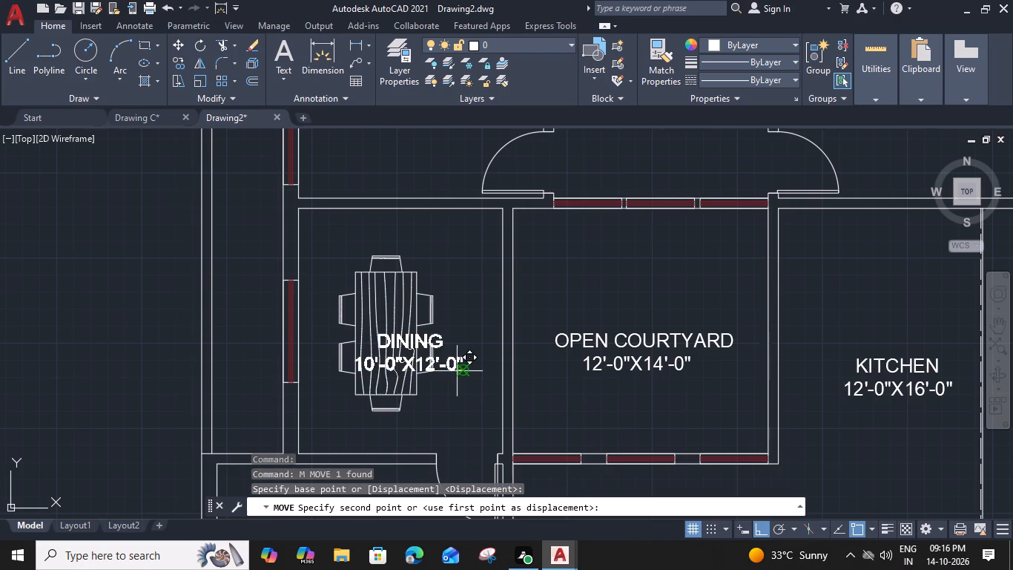
{"action": "left_click", "coordinate": [461, 451]}
Move the M.BED ROOM 14'-0"X14'-0" label straight north from below the bed to the bed's level.
{"action": "scroll", "coordinate": [470, 364], "scroll_direction": "down", "scroll_amount": 2}
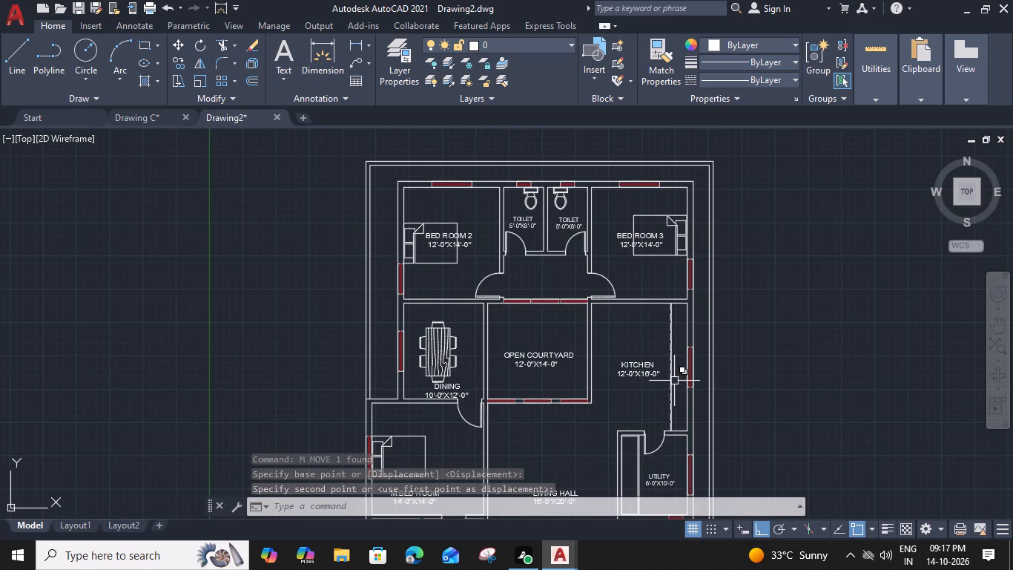
{"action": "middle_click_drag", "start_coordinate": [643, 399], "coordinate": [612, 373]}
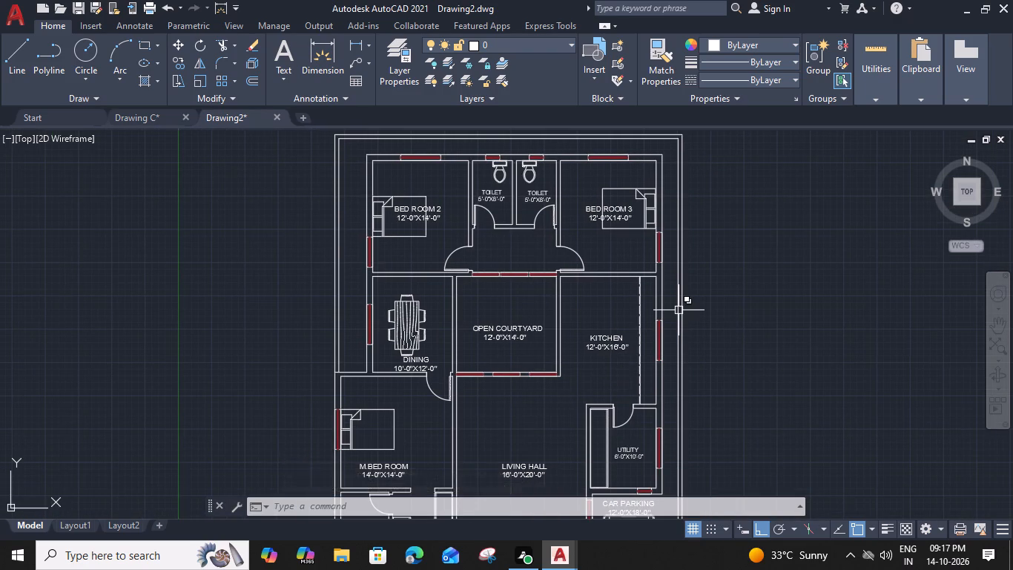
{"action": "middle_click_drag", "start_coordinate": [506, 309], "coordinate": [512, 275]}
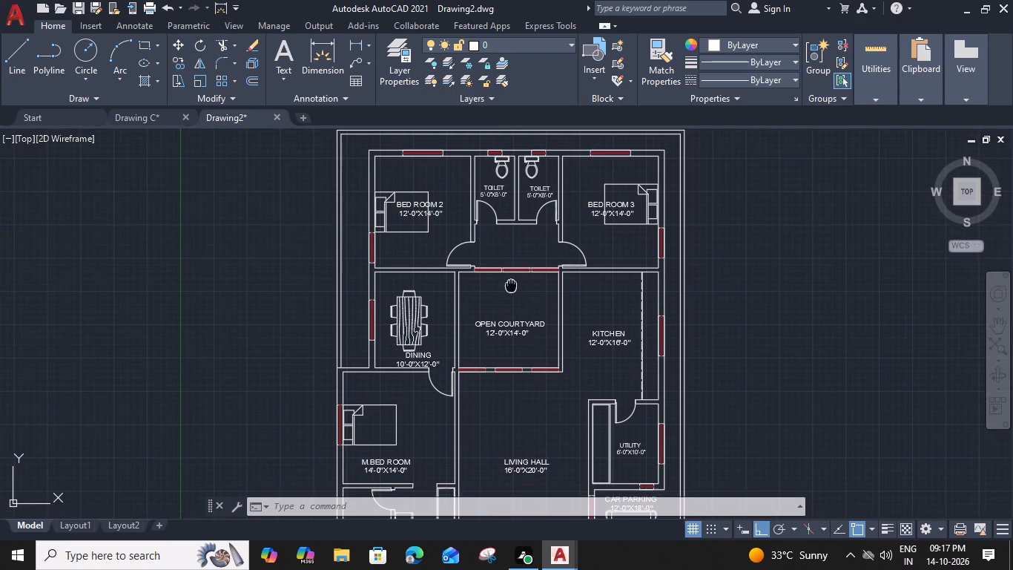
{"action": "middle_click_drag", "start_coordinate": [512, 275], "coordinate": [521, 240]}
{"action": "left_click", "coordinate": [416, 397]}
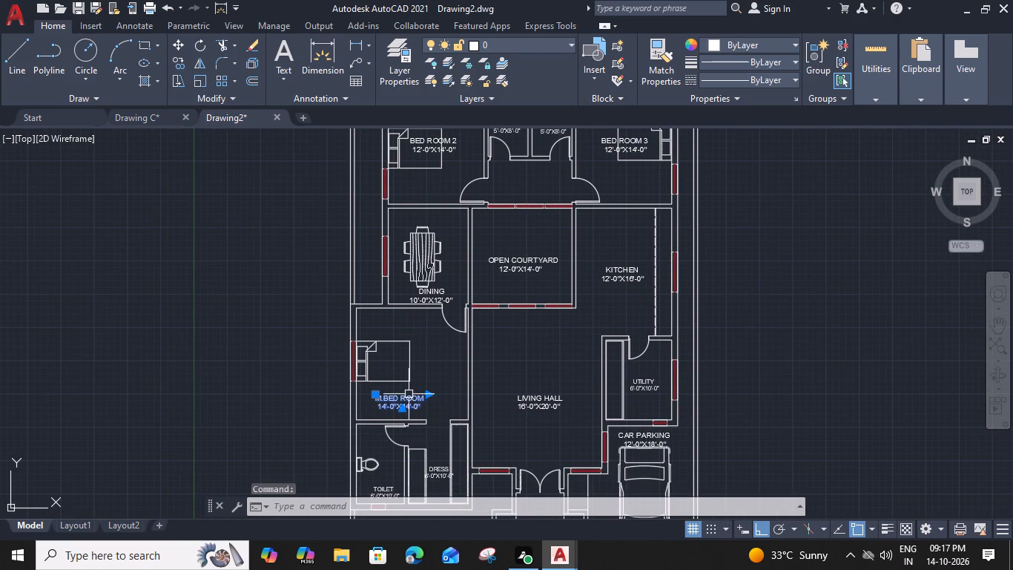
{"action": "type", "text": "M"}
{"action": "key", "text": "space"}
{"action": "scroll", "coordinate": [374, 393], "scroll_direction": "up", "scroll_amount": 3}
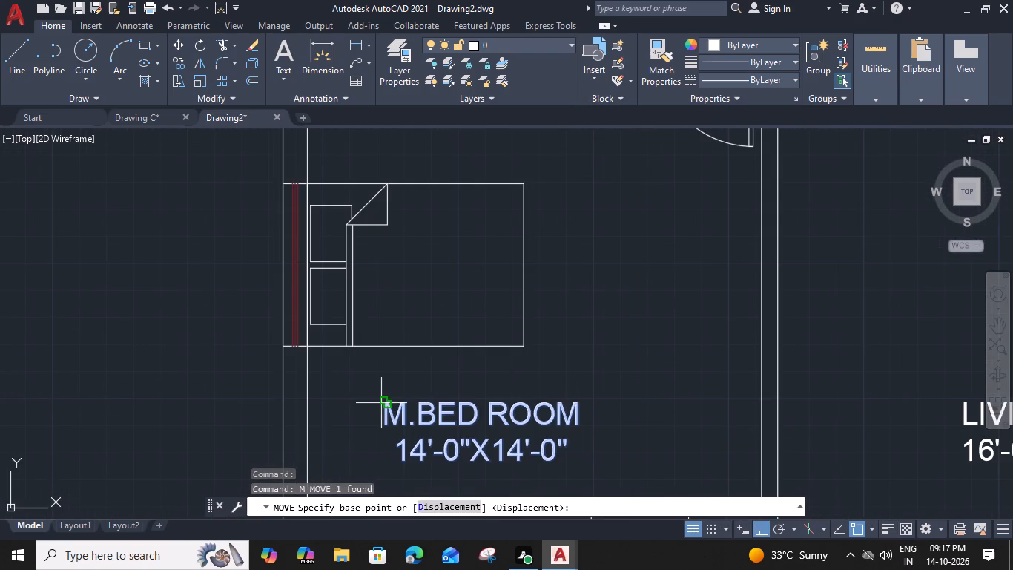
{"action": "left_click", "coordinate": [381, 403]}
{"action": "left_click", "coordinate": [415, 262]}
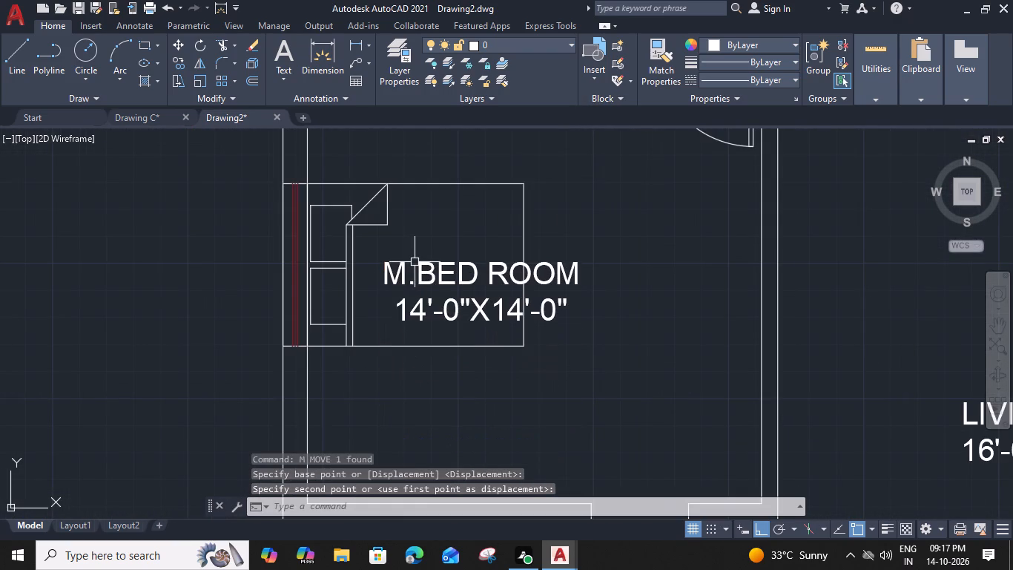
Shift the M.BED ROOM label slightly east and then slightly north, over the foot end of the bed.
{"action": "left_click", "coordinate": [560, 274]}
{"action": "type", "text": "M"}
{"action": "key", "text": "space"}
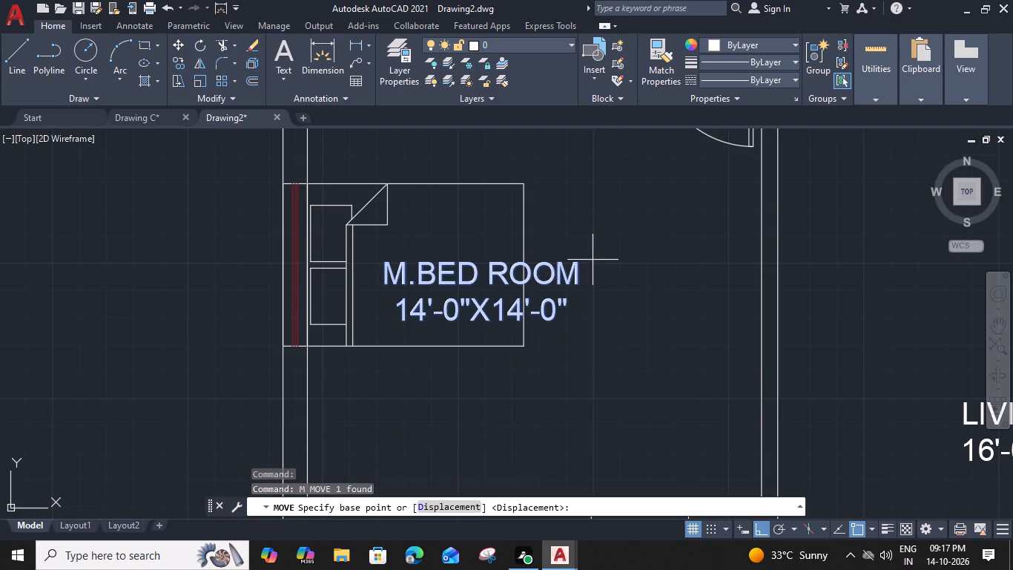
{"action": "left_click", "coordinate": [590, 263]}
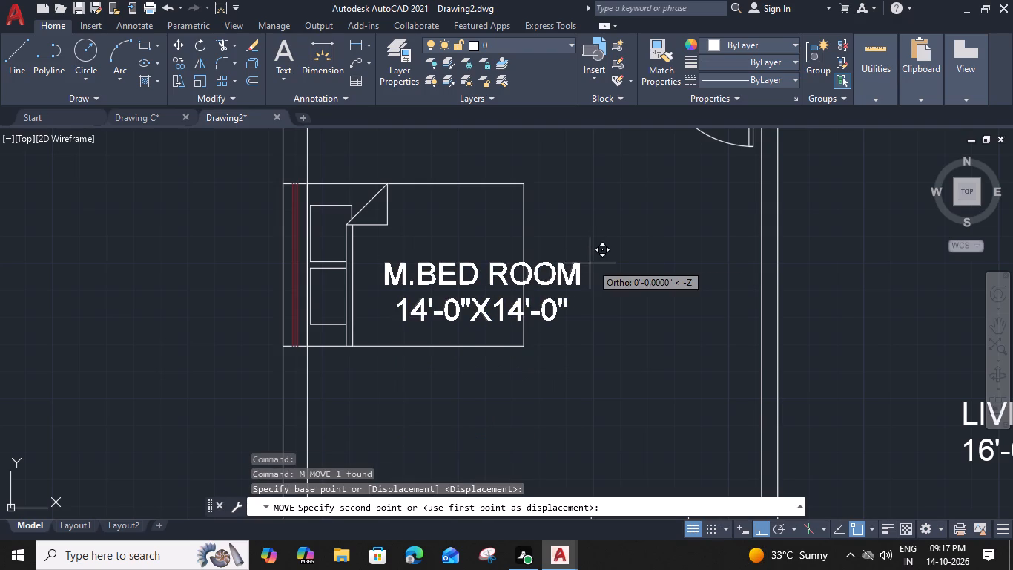
{"action": "left_click", "coordinate": [634, 263]}
{"action": "left_click", "coordinate": [483, 272]}
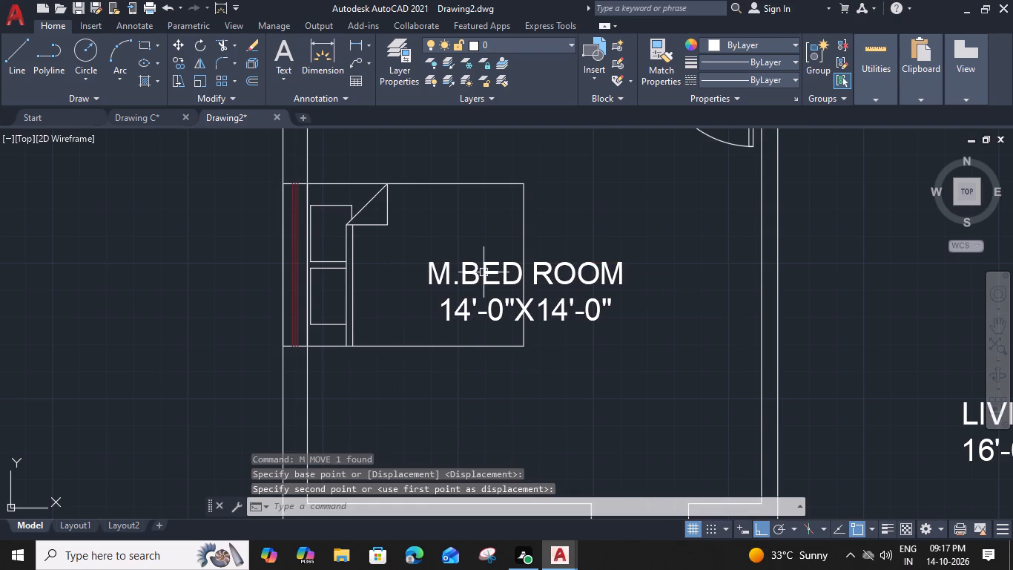
{"action": "key", "text": "m"}
{"action": "key", "text": "space"}
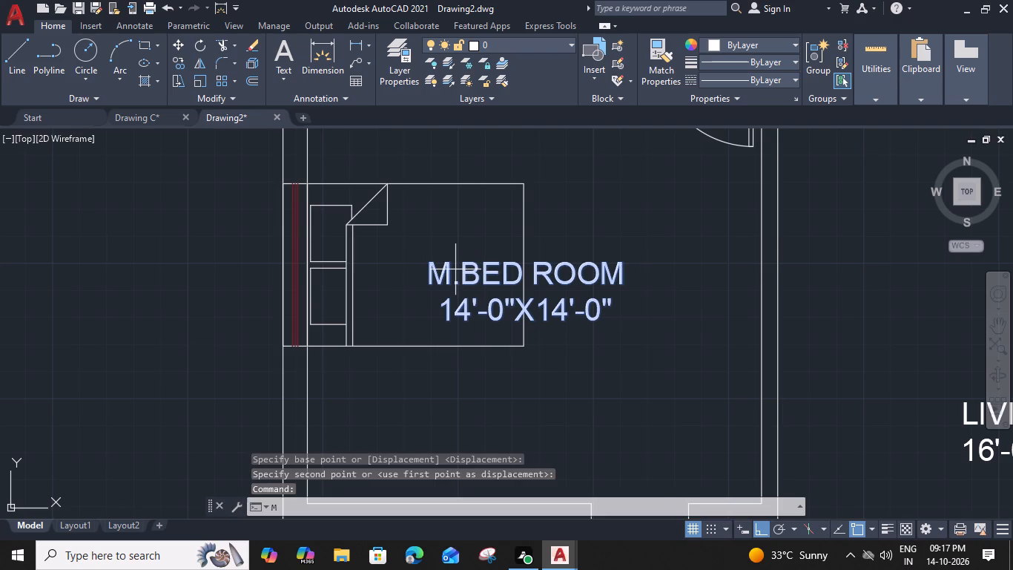
{"action": "left_click", "coordinate": [428, 261]}
{"action": "left_click", "coordinate": [430, 243]}
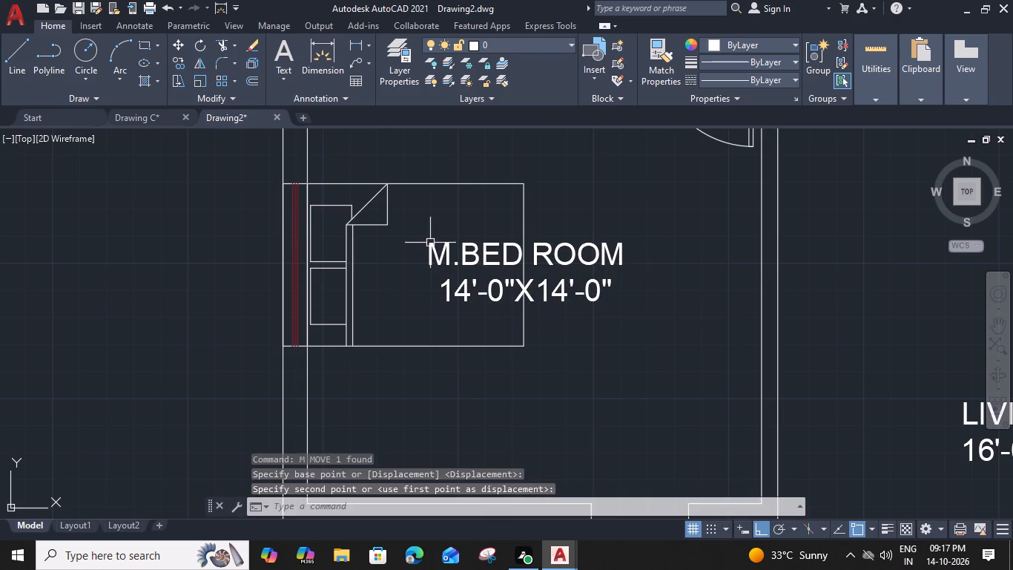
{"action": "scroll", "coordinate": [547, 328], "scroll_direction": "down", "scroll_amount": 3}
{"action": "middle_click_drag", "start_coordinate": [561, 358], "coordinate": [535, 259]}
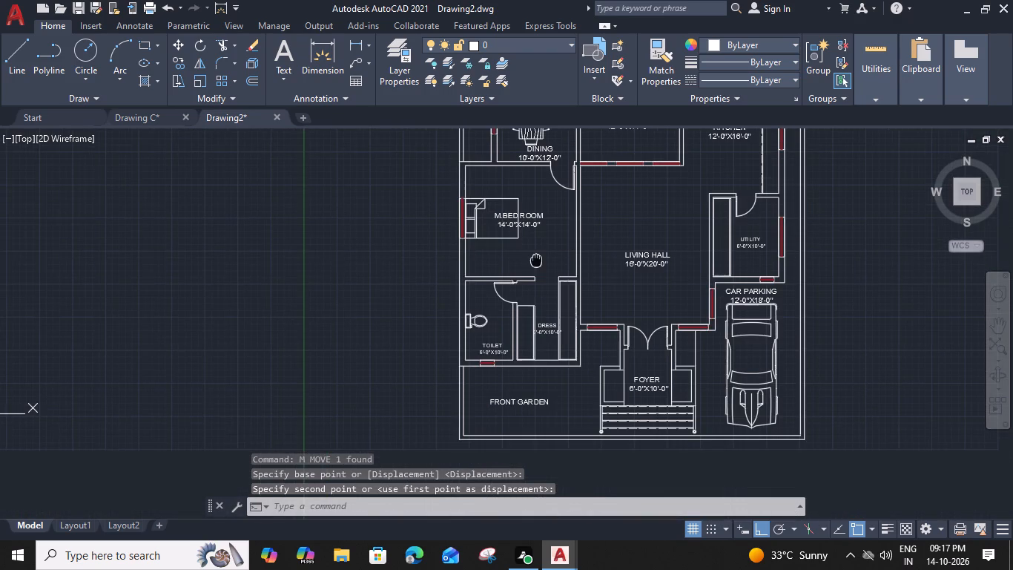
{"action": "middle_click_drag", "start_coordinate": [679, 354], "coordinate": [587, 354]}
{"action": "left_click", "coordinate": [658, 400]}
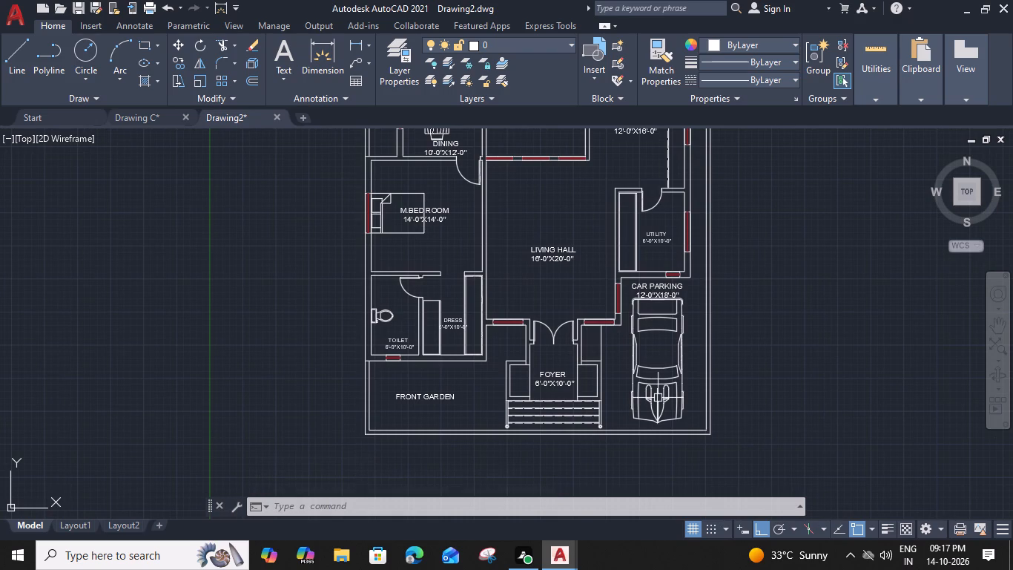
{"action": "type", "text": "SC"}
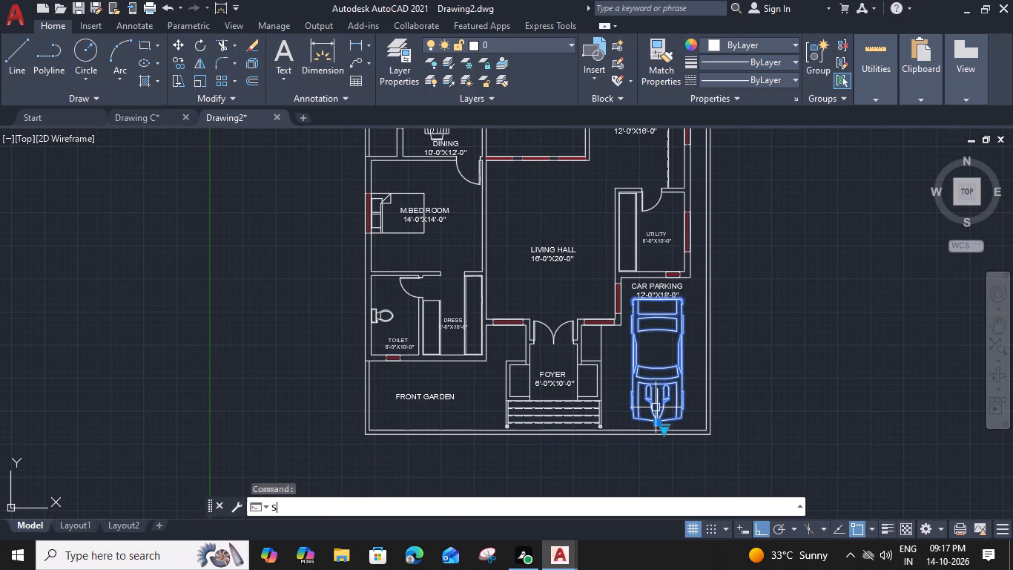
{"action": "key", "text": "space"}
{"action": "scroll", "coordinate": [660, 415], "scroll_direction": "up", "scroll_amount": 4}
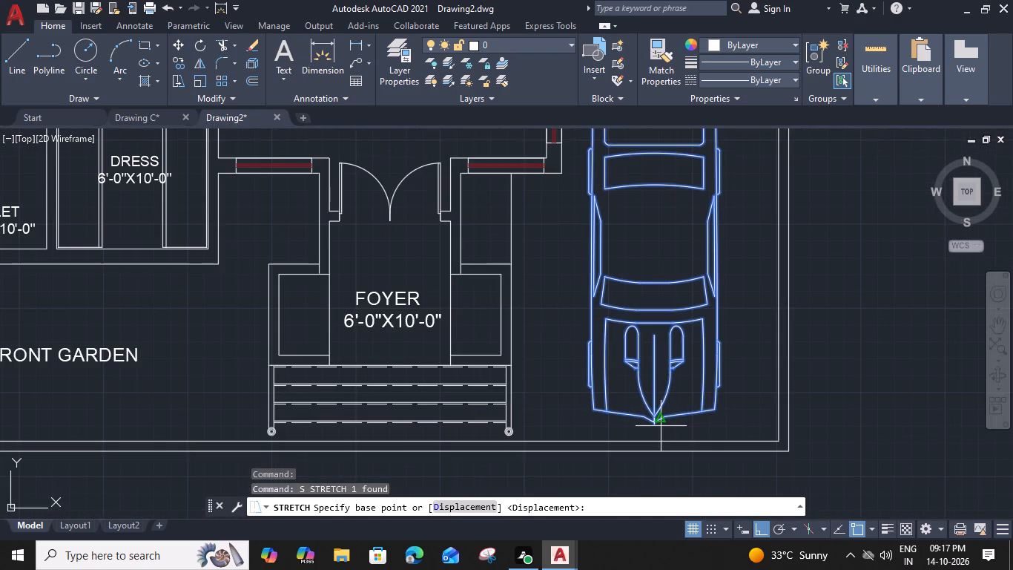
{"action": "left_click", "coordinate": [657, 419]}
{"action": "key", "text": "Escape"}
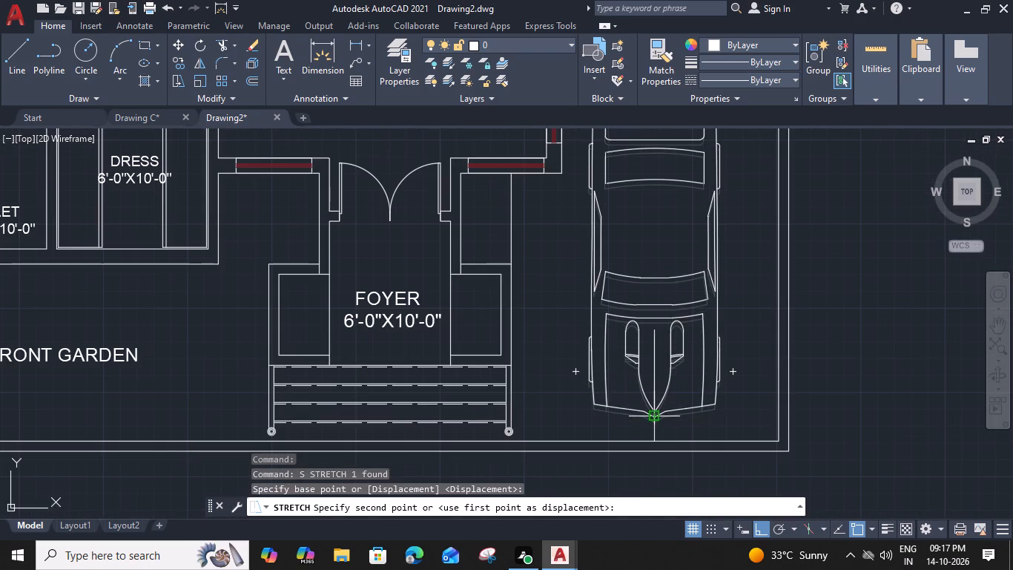
Scale the car in CAR PARKING down slightly, using the tip of its south end as the base point.
{"action": "left_click", "coordinate": [655, 422]}
{"action": "type", "text": "SC"}
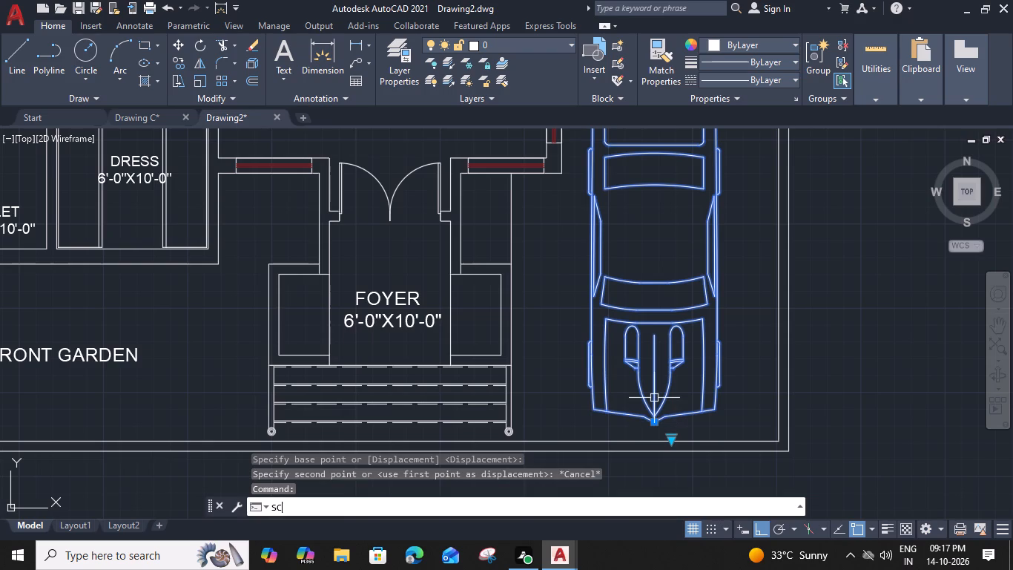
{"action": "key", "text": "space"}
{"action": "left_click", "coordinate": [653, 424]}
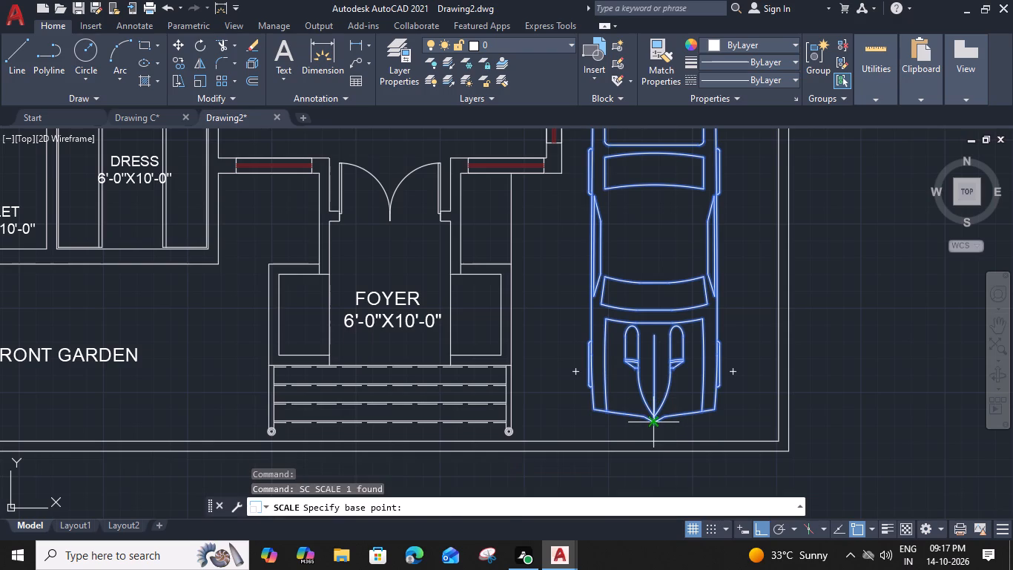
{"action": "middle_click_drag", "start_coordinate": [653, 314], "coordinate": [628, 448]}
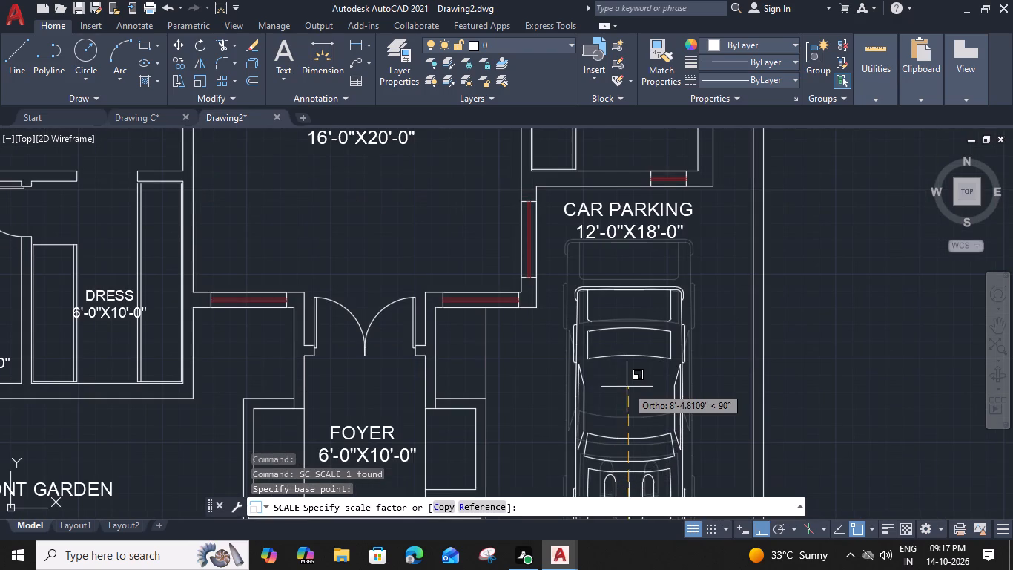
{"action": "left_click", "coordinate": [627, 379]}
Move the scaled car a short distance straight north, keeping it just below the CAR PARKING label.
{"action": "scroll", "coordinate": [636, 324], "scroll_direction": "down", "scroll_amount": 2}
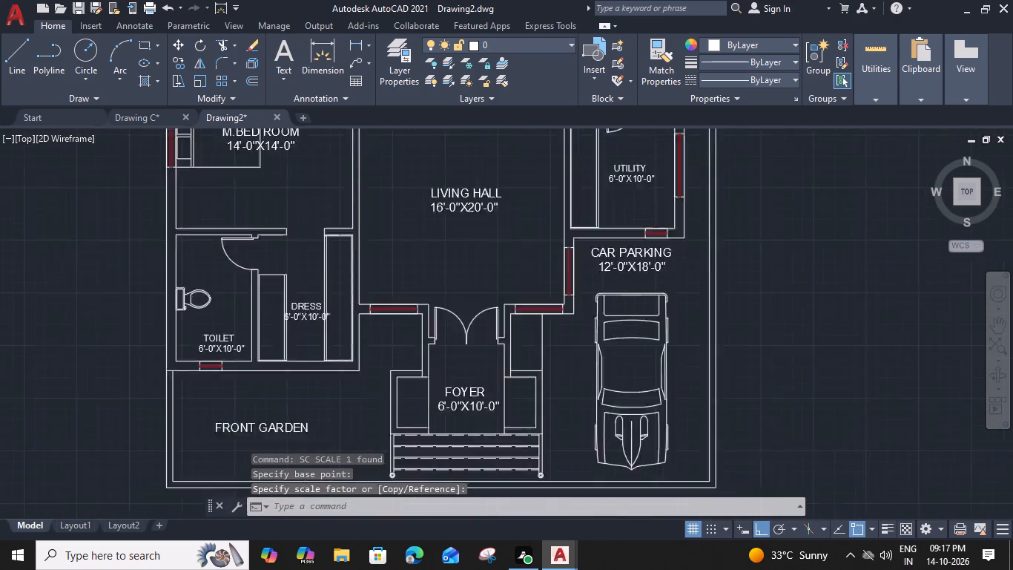
{"action": "middle_click_drag", "start_coordinate": [636, 325], "coordinate": [618, 344]}
{"action": "scroll", "coordinate": [619, 325], "scroll_direction": "up", "scroll_amount": 3}
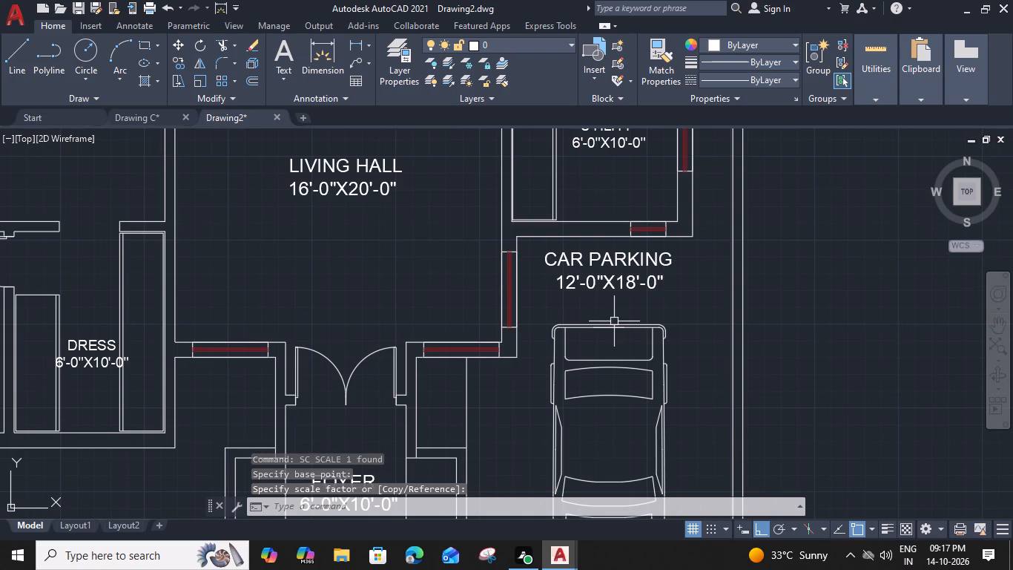
{"action": "left_click", "coordinate": [608, 326]}
{"action": "type", "text": "M"}
{"action": "key", "text": "space"}
{"action": "scroll", "coordinate": [606, 321], "scroll_direction": "up", "scroll_amount": 3}
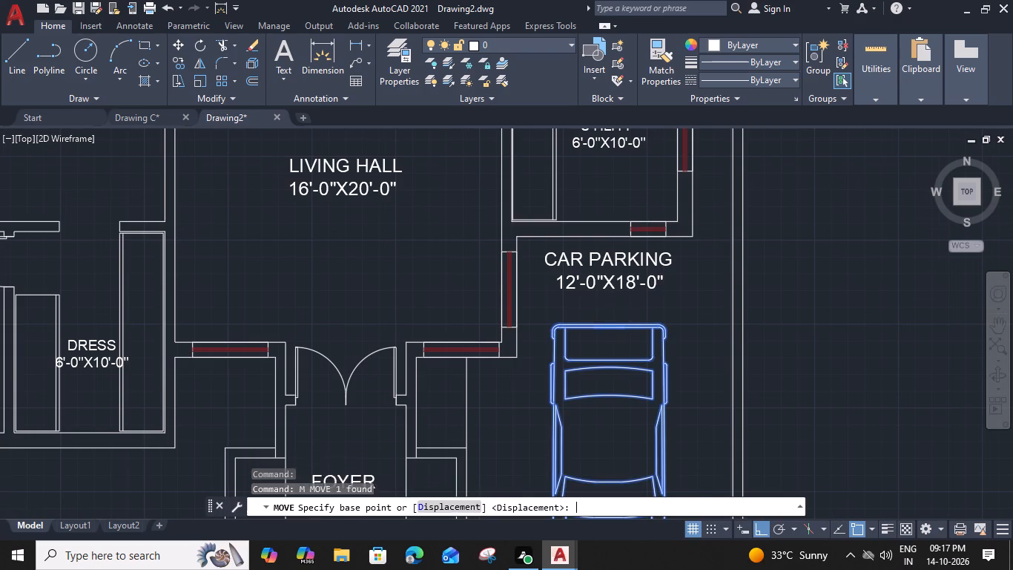
{"action": "left_click", "coordinate": [613, 330]}
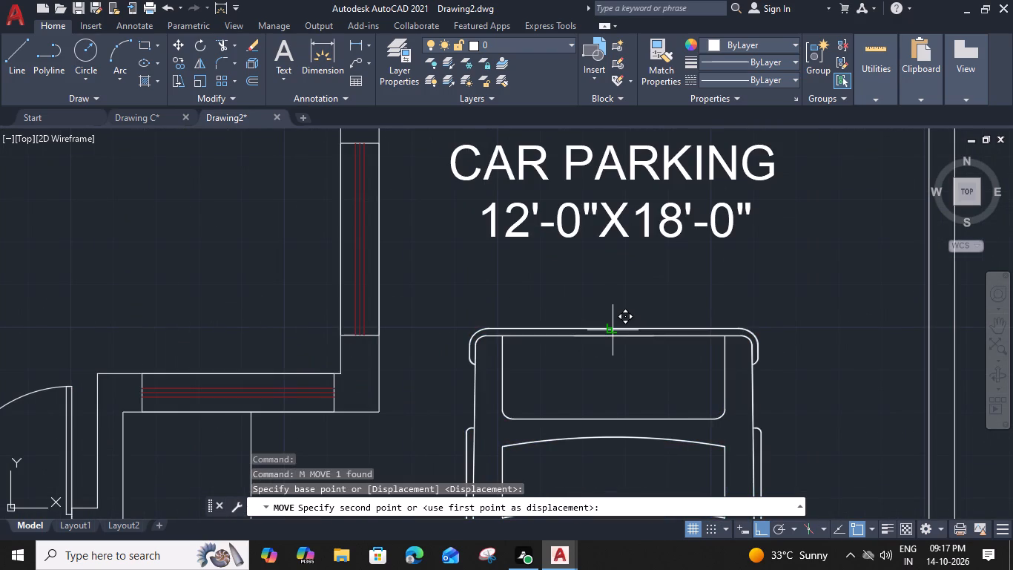
{"action": "left_click", "coordinate": [613, 295]}
Draw a horizontal line from the outer wall corner southeast of DRESS to the northwest corner of the foyer's west side block.
{"action": "scroll", "coordinate": [613, 297], "scroll_direction": "down", "scroll_amount": 3}
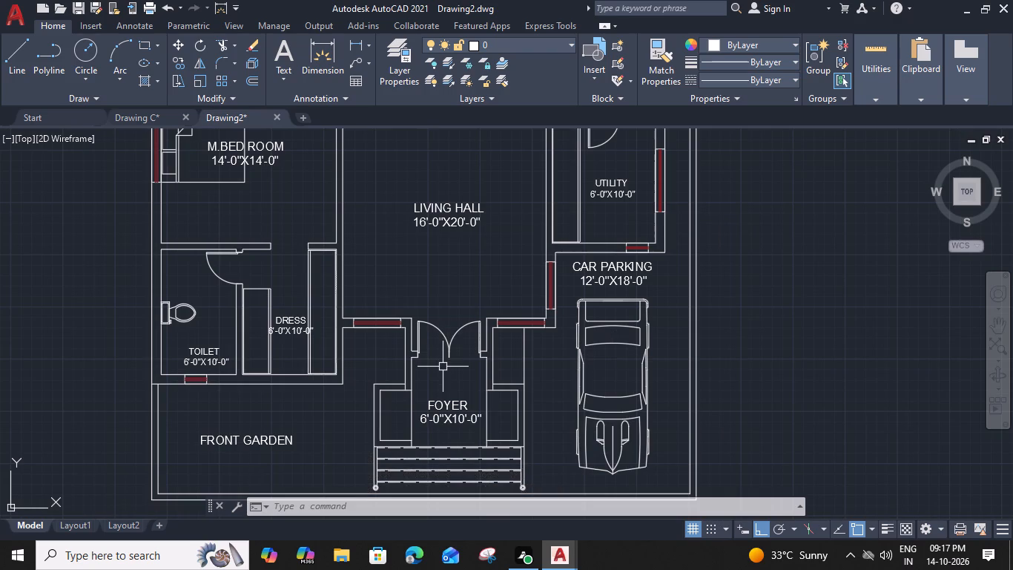
{"action": "middle_click_drag", "start_coordinate": [408, 386], "coordinate": [489, 375]}
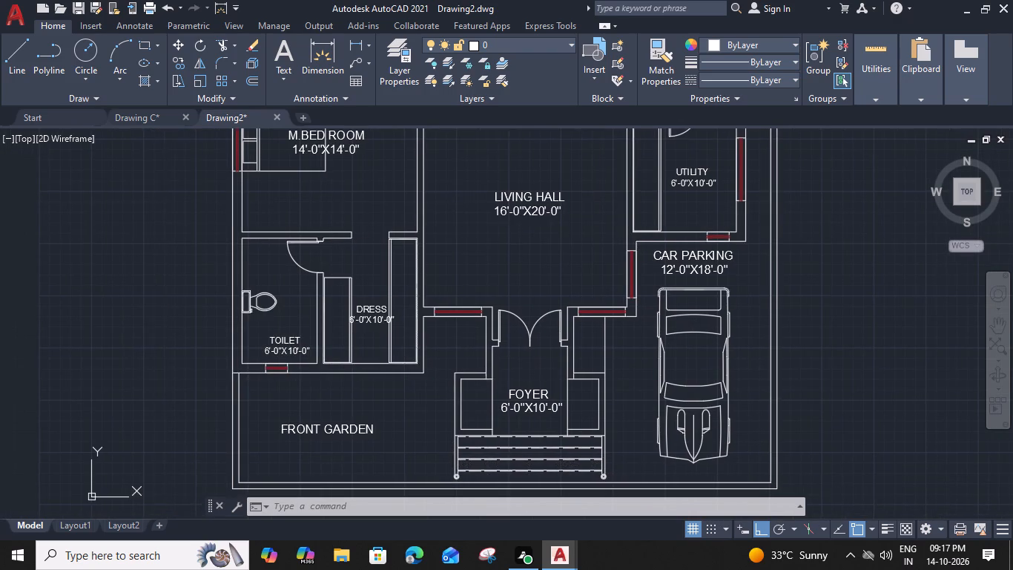
{"action": "middle_click_drag", "start_coordinate": [489, 375], "coordinate": [500, 350]}
{"action": "scroll", "coordinate": [420, 370], "scroll_direction": "up", "scroll_amount": 1}
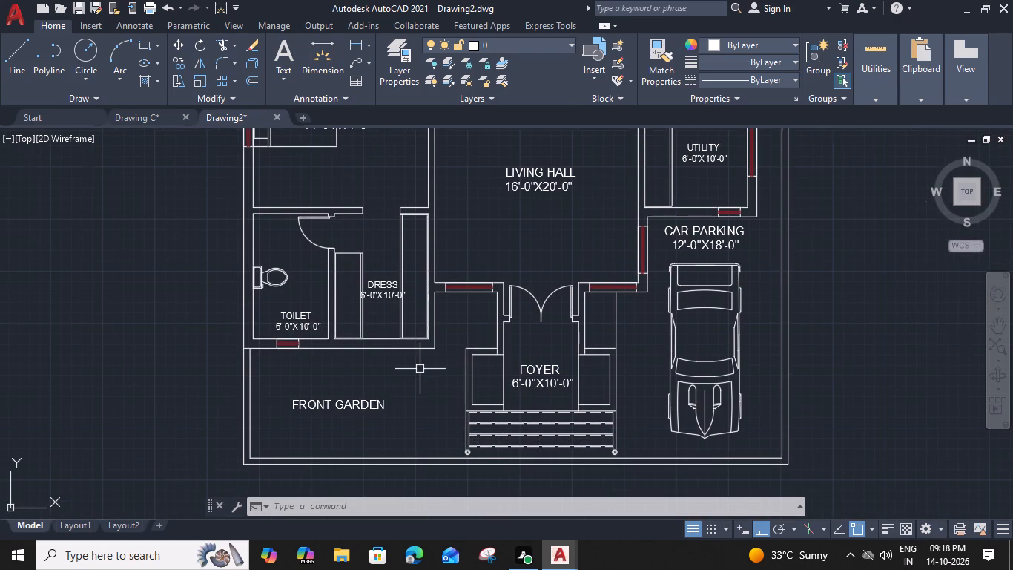
{"action": "type", "text": "L"}
{"action": "key", "text": "space"}
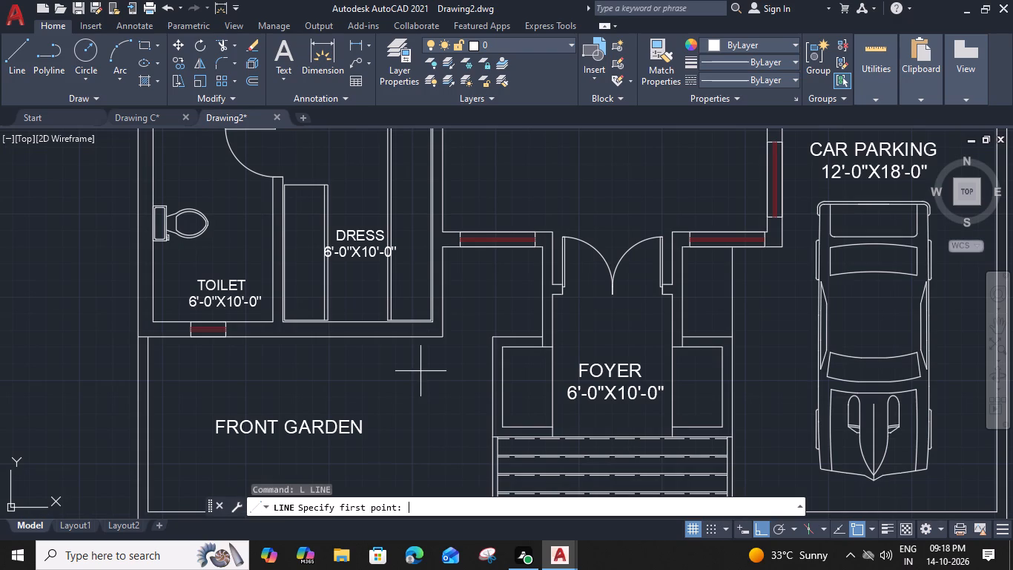
{"action": "scroll", "coordinate": [452, 333], "scroll_direction": "up", "scroll_amount": 2}
{"action": "left_click", "coordinate": [428, 344]}
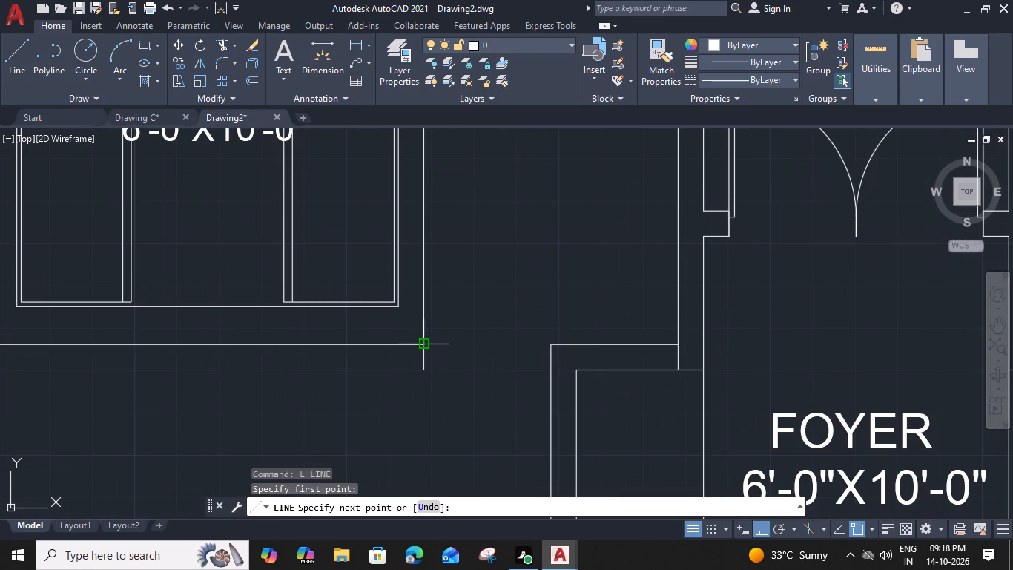
{"action": "left_click", "coordinate": [551, 345]}
{"action": "key", "text": "space"}
{"action": "scroll", "coordinate": [504, 361], "scroll_direction": "down", "scroll_amount": 2}
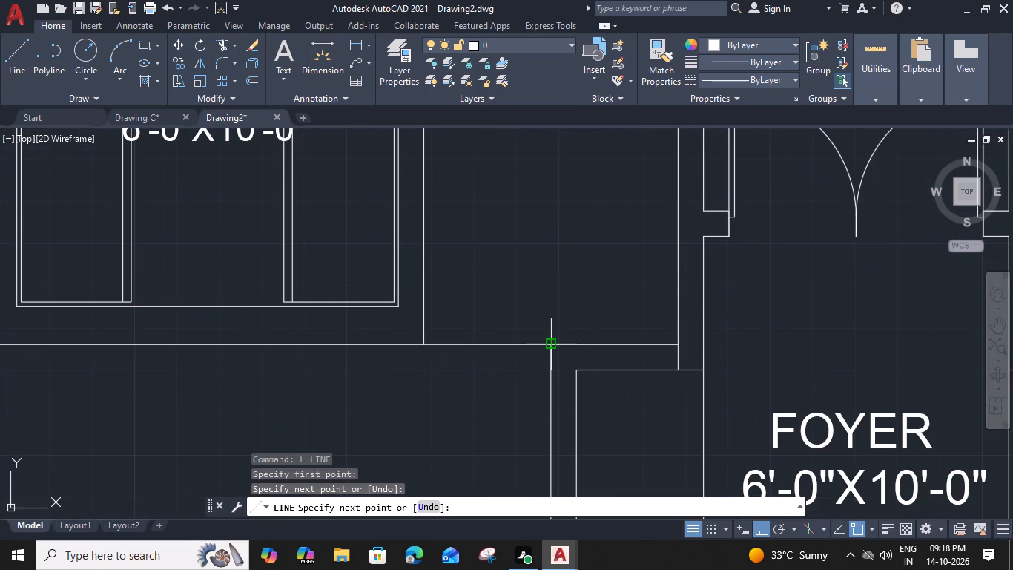
Review the whole floor plan, from the front garden and foyer to the north bedrooms, then the dining, master bedroom and living hall areas.
{"action": "middle_click_drag", "start_coordinate": [480, 384], "coordinate": [600, 305]}
{"action": "scroll", "coordinate": [600, 307], "scroll_direction": "down", "scroll_amount": 1}
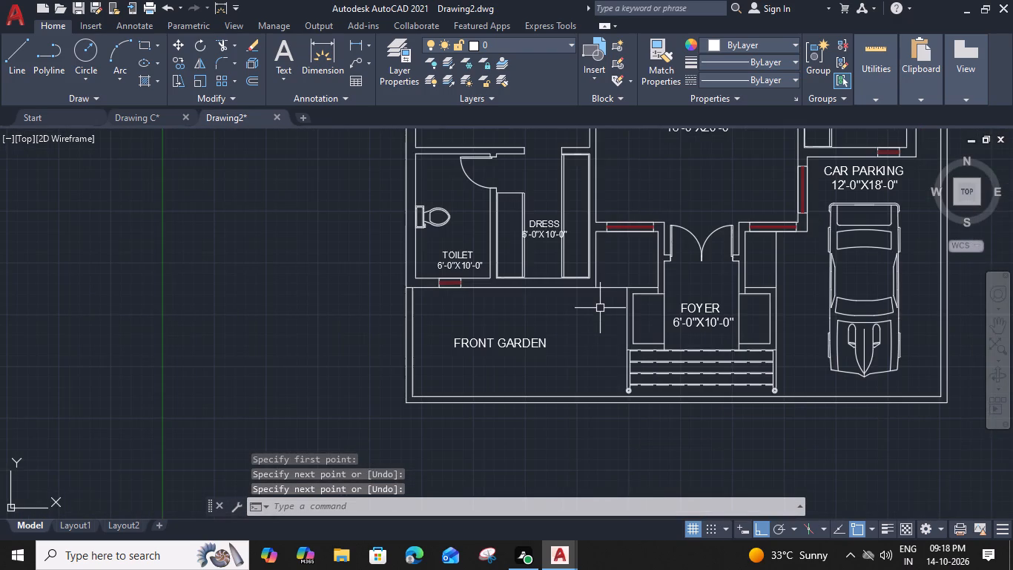
{"action": "middle_click_drag", "start_coordinate": [751, 367], "coordinate": [656, 350]}
{"action": "middle_click_drag", "start_coordinate": [669, 285], "coordinate": [656, 350]}
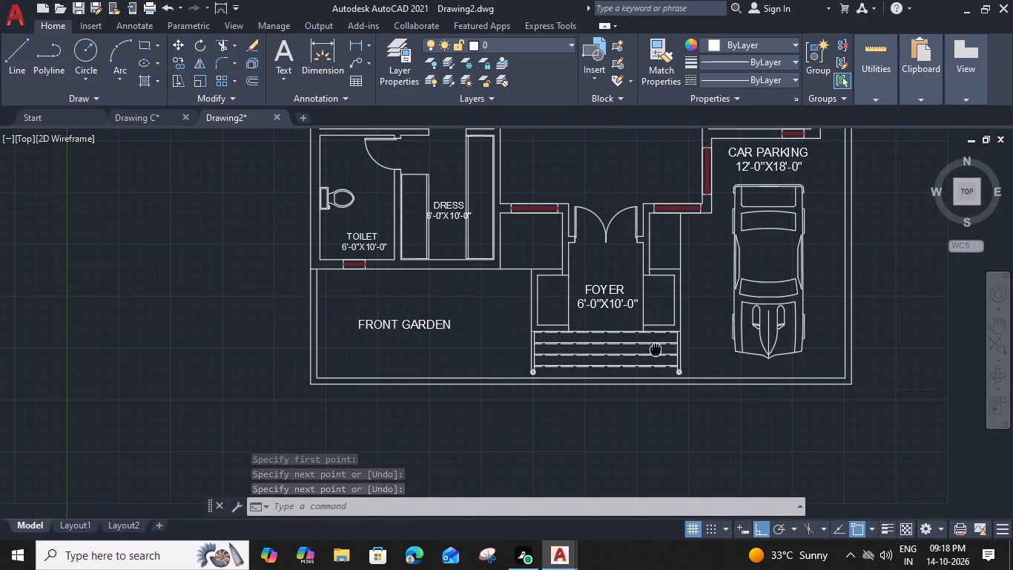
{"action": "middle_click_drag", "start_coordinate": [656, 350], "coordinate": [614, 465]}
{"action": "middle_click_drag", "start_coordinate": [567, 323], "coordinate": [553, 433]}
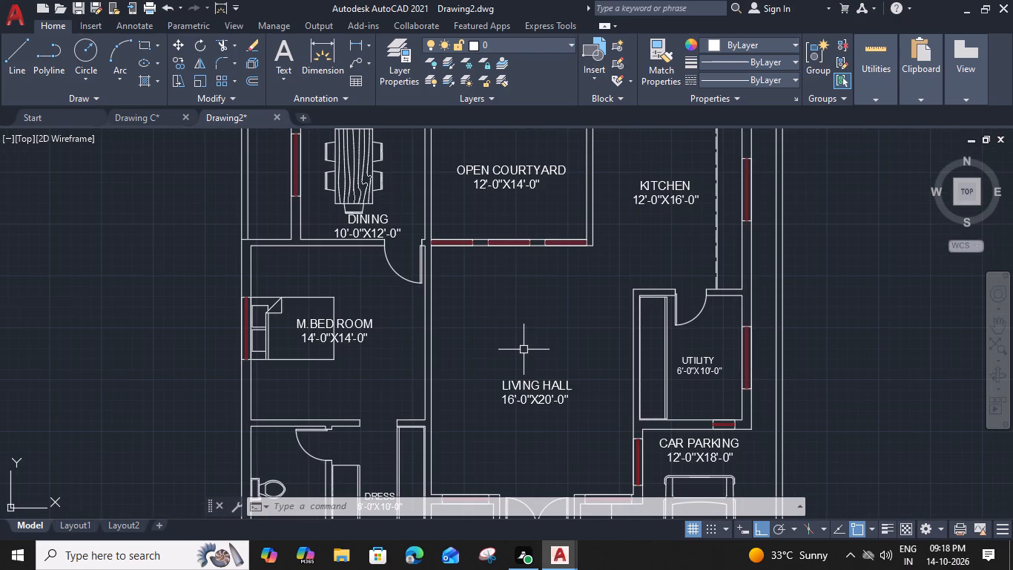
{"action": "middle_click_drag", "start_coordinate": [525, 312], "coordinate": [520, 450]}
{"action": "middle_click_drag", "start_coordinate": [510, 339], "coordinate": [533, 426]}
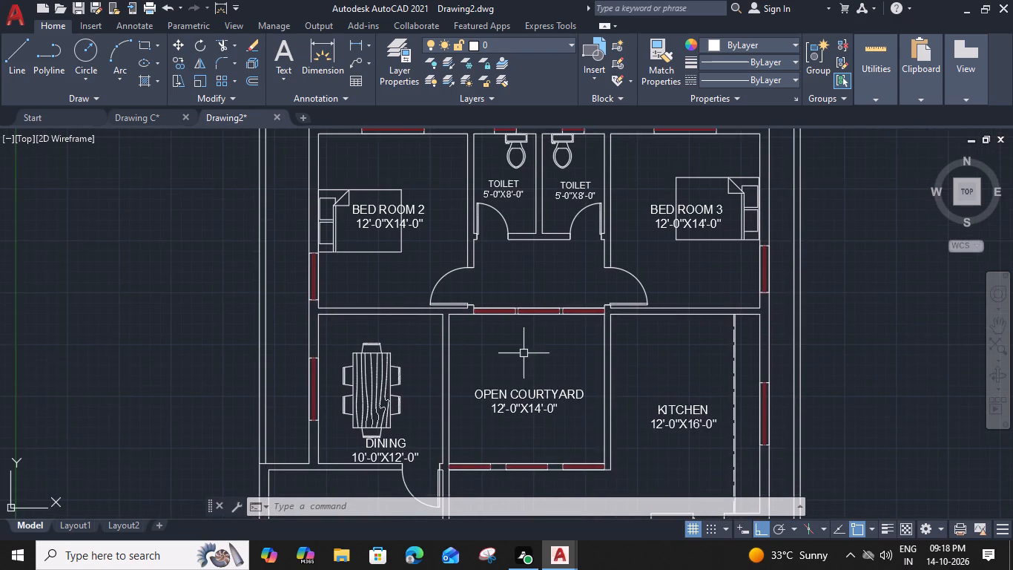
{"action": "middle_click_drag", "start_coordinate": [524, 353], "coordinate": [528, 376]}
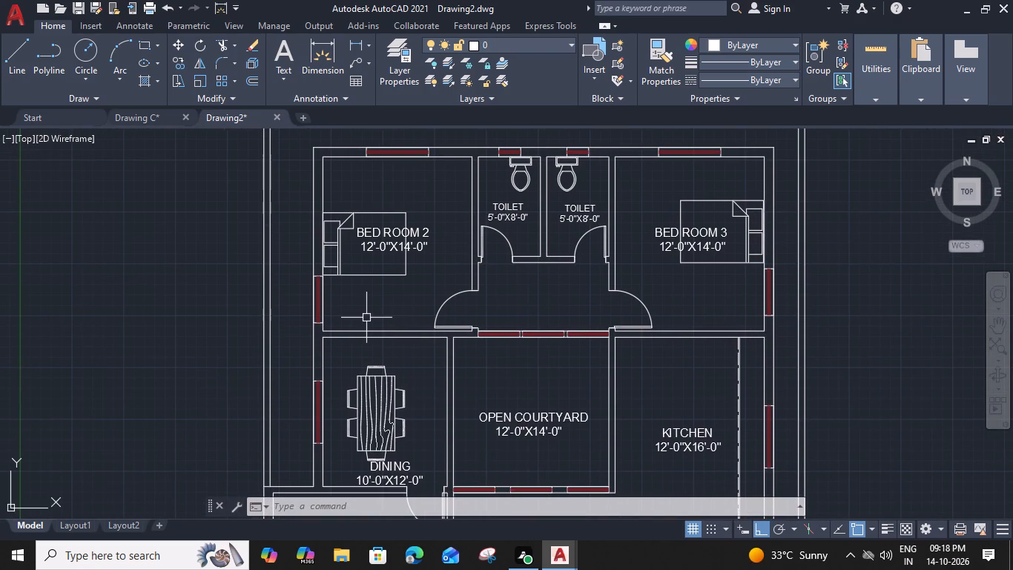
{"action": "middle_click_drag", "start_coordinate": [359, 378], "coordinate": [472, 238]}
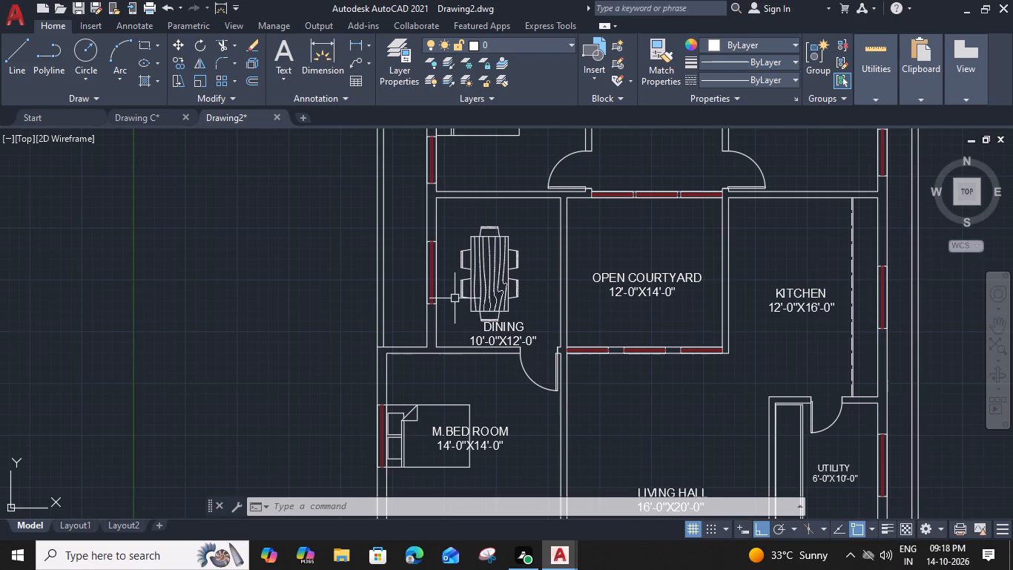
{"action": "middle_click_drag", "start_coordinate": [455, 367], "coordinate": [455, 356]}
{"action": "middle_click_drag", "start_coordinate": [455, 356], "coordinate": [478, 219]}
{"action": "middle_click_drag", "start_coordinate": [477, 330], "coordinate": [481, 248]}
{"action": "middle_click_drag", "start_coordinate": [687, 312], "coordinate": [481, 252]}
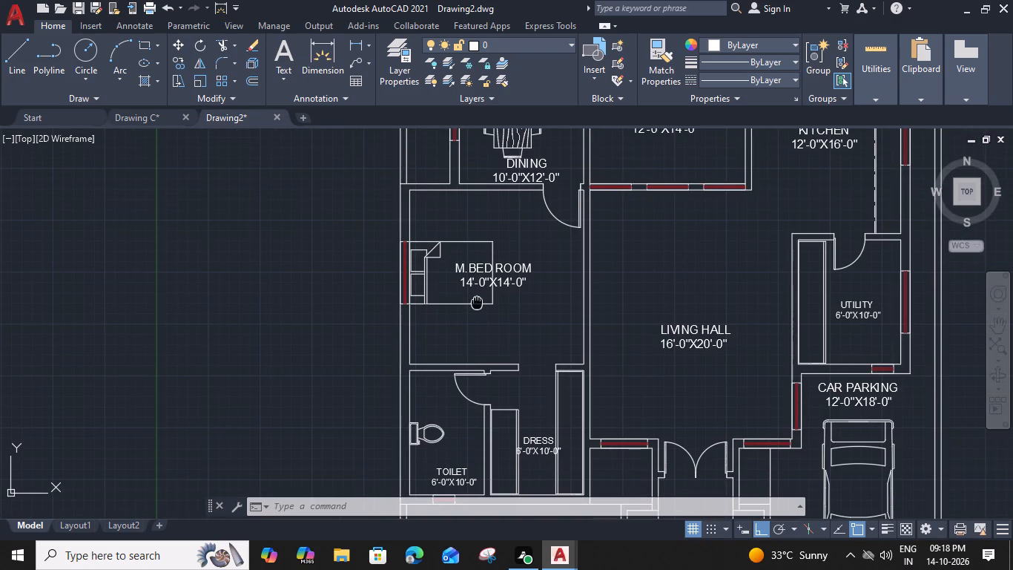
{"action": "middle_click_drag", "start_coordinate": [481, 252], "coordinate": [472, 398]}
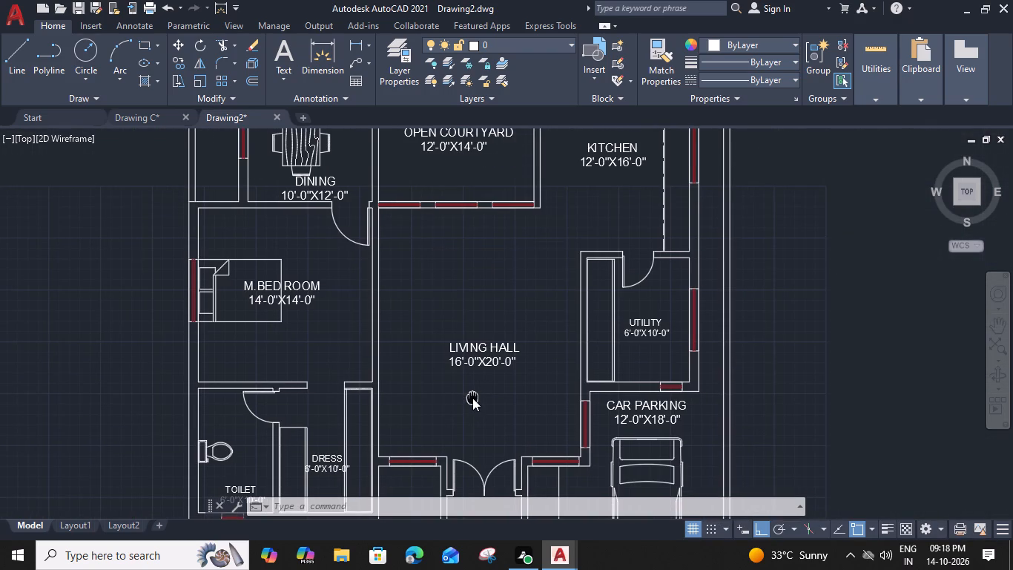
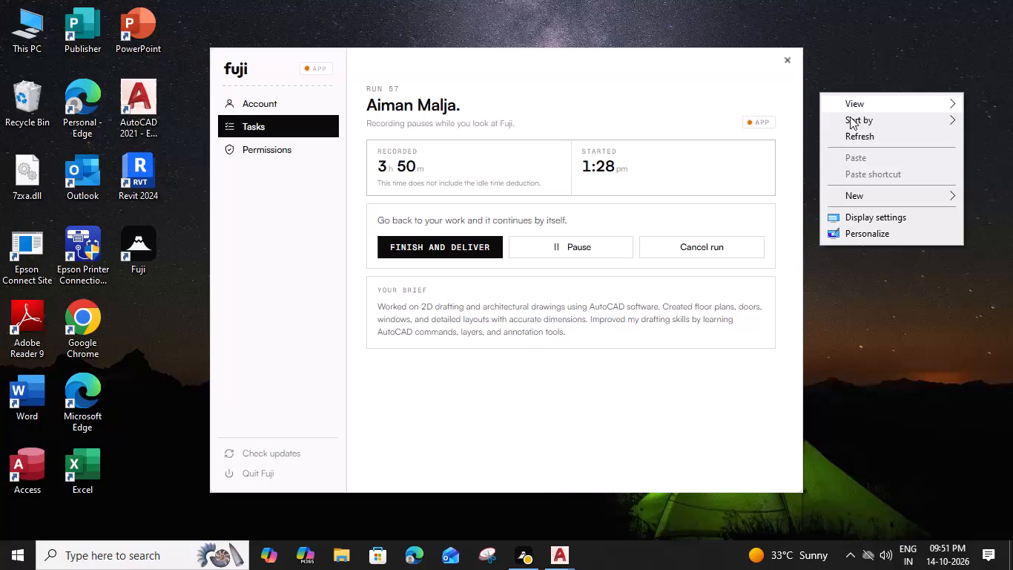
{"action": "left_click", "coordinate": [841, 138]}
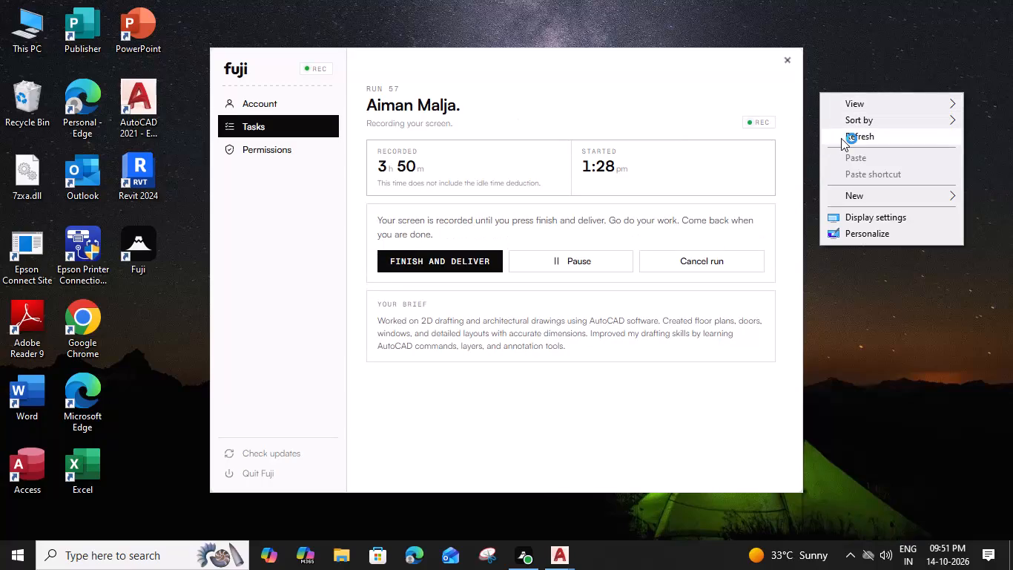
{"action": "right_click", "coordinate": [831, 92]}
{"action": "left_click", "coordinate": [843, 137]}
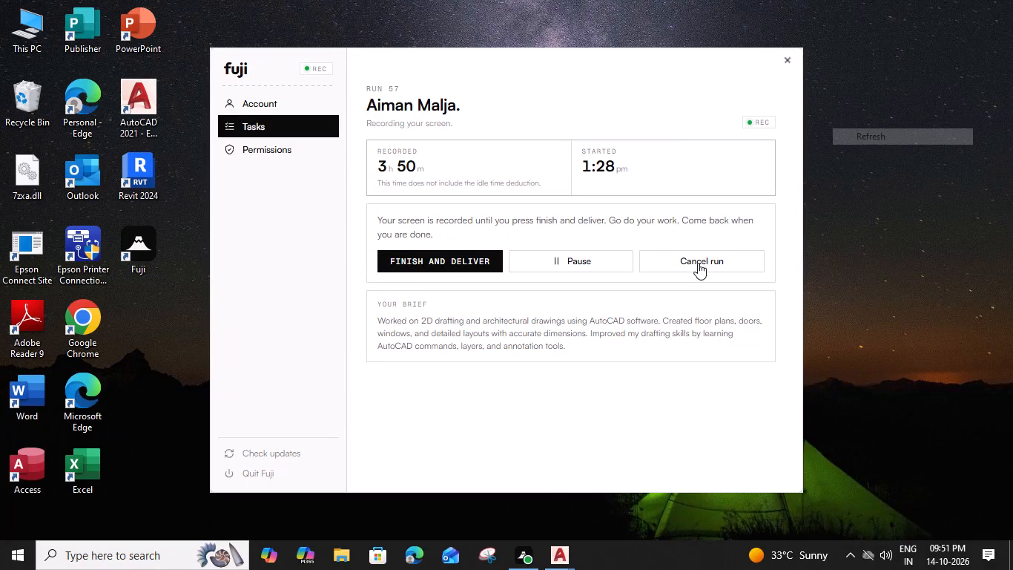
Switch to AutoCAD and bring the Drawing2 floor plan to the front.
{"action": "left_click", "coordinate": [554, 553]}
{"action": "left_click", "coordinate": [546, 520]}
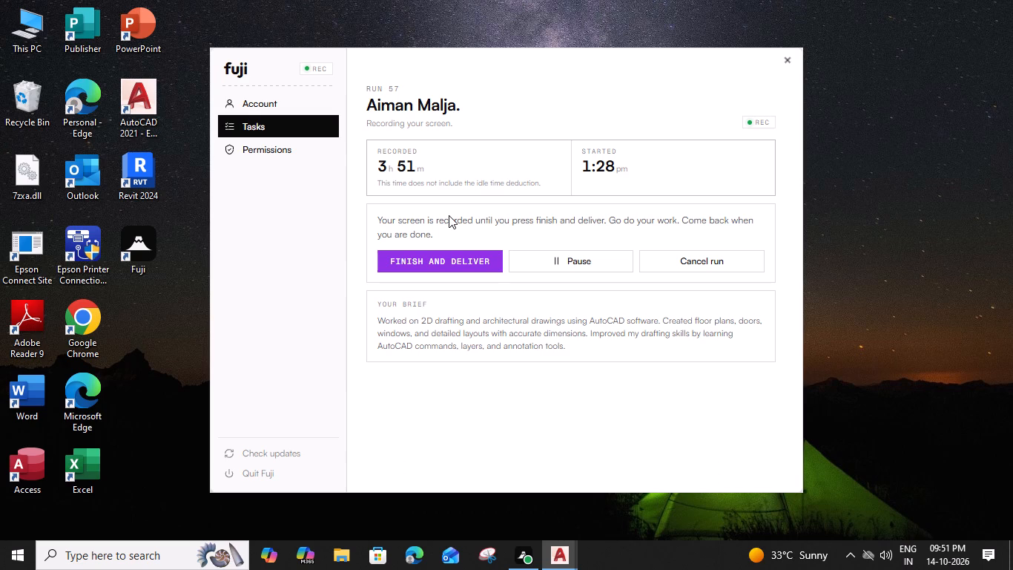
{"action": "left_click", "coordinate": [163, 120]}
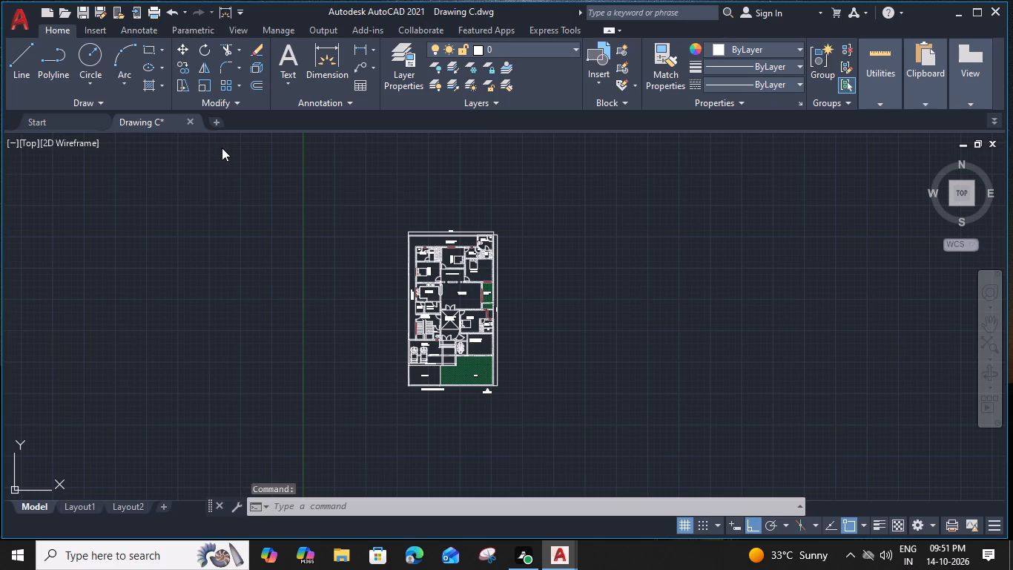
{"action": "left_click", "coordinate": [244, 118]}
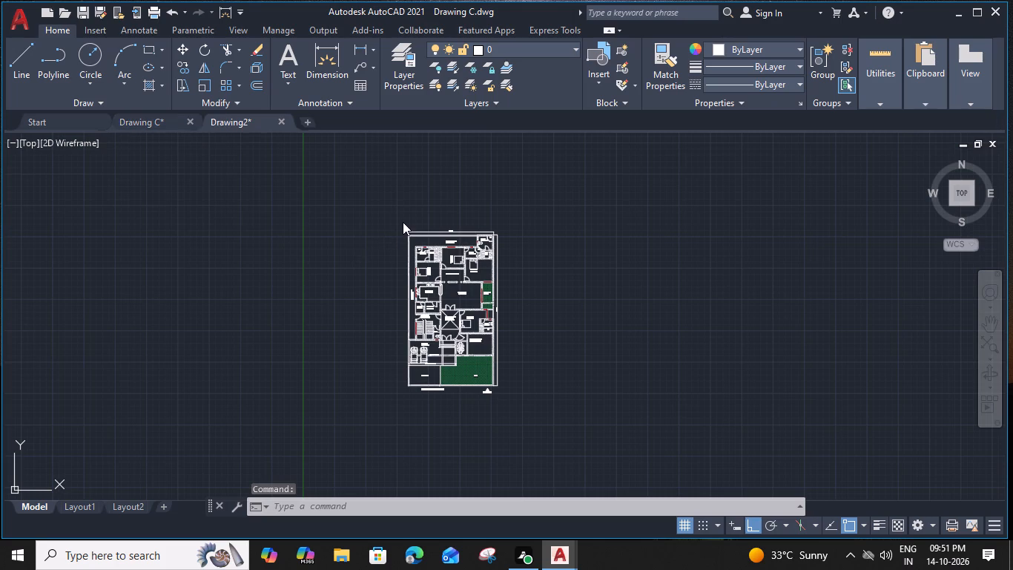
Offset the east and north inner wall lines of BED ROOM 2 by 1" into the room.
{"action": "scroll", "coordinate": [432, 248], "scroll_direction": "down", "scroll_amount": 2}
{"action": "middle_click_drag", "start_coordinate": [433, 248], "coordinate": [432, 248]}
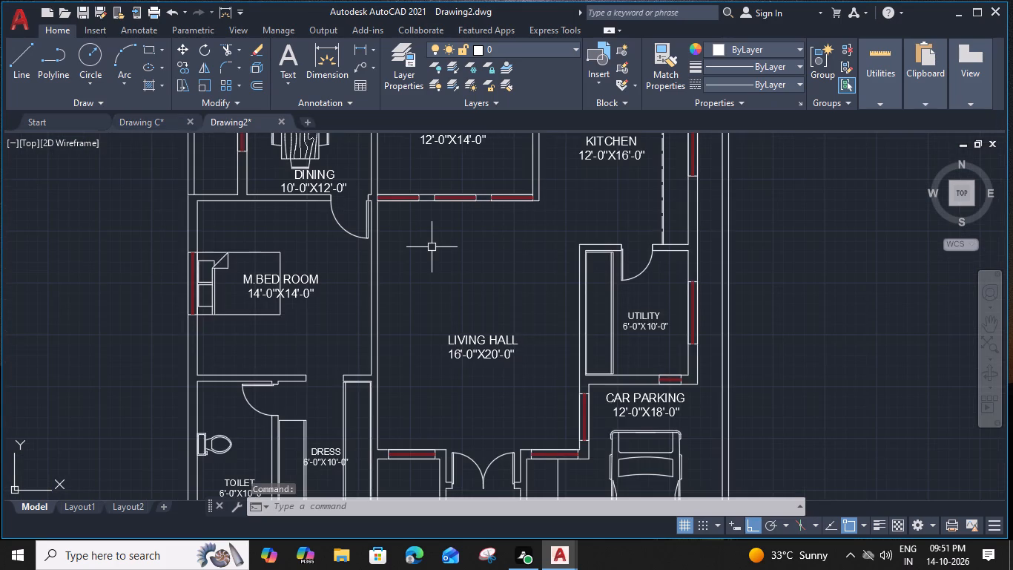
{"action": "middle_click_drag", "start_coordinate": [432, 248], "coordinate": [515, 243]}
{"action": "middle_click_drag", "start_coordinate": [518, 258], "coordinate": [567, 284]}
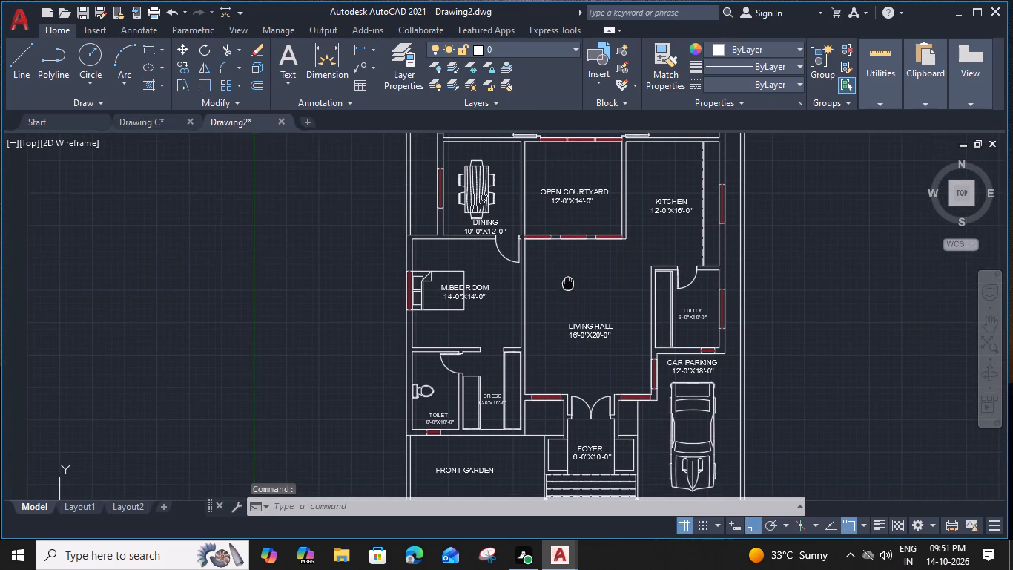
{"action": "middle_click_drag", "start_coordinate": [510, 270], "coordinate": [501, 309]}
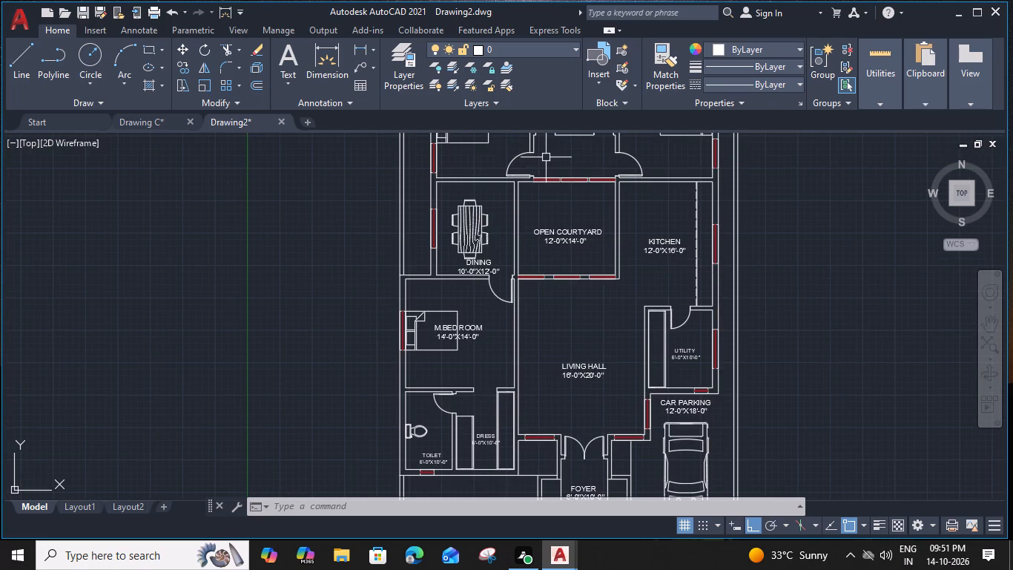
{"action": "middle_click_drag", "start_coordinate": [610, 154], "coordinate": [628, 280]}
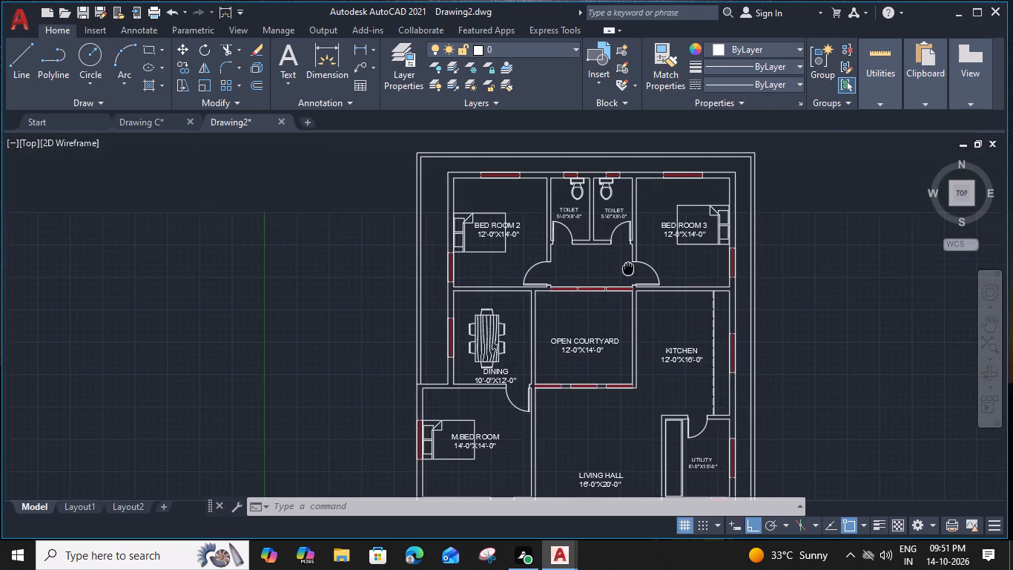
{"action": "scroll", "coordinate": [543, 207], "scroll_direction": "up", "scroll_amount": 2}
{"action": "left_click", "coordinate": [551, 210]}
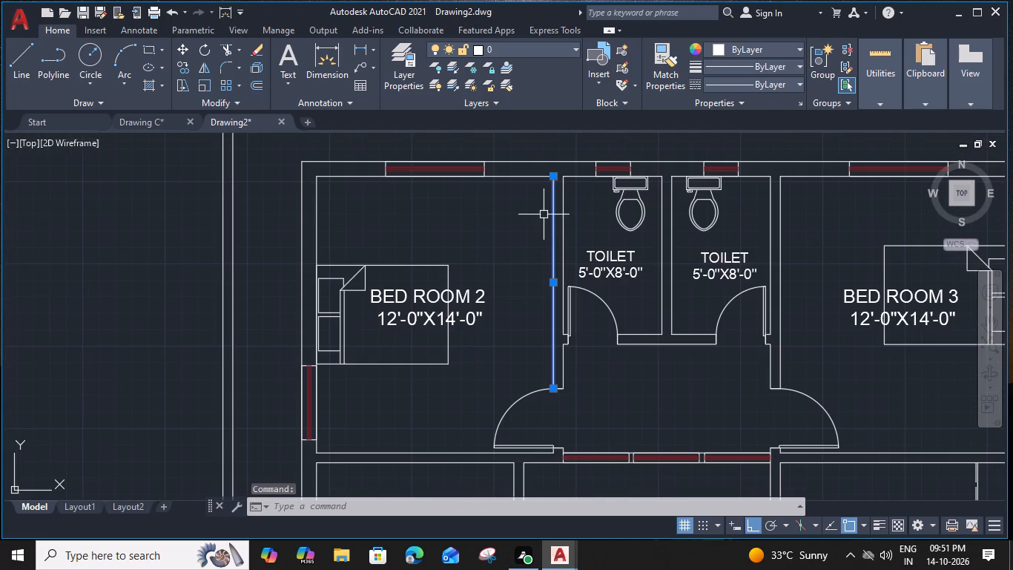
{"action": "key", "text": "o"}
{"action": "key", "text": "space"}
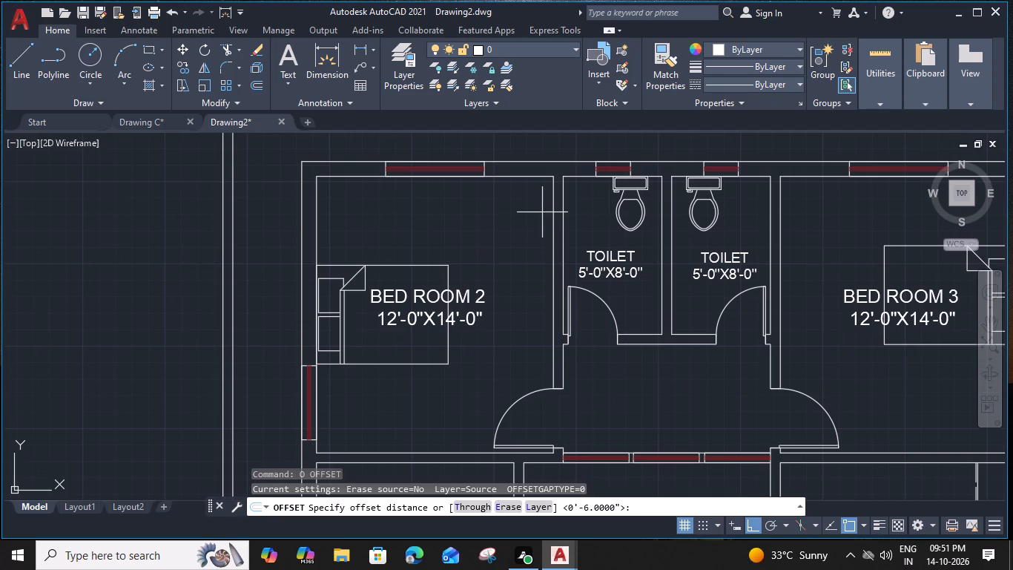
{"action": "key", "text": "1"}
{"action": "key", "text": "shift+quotedbl"}
{"action": "key", "text": "Return"}
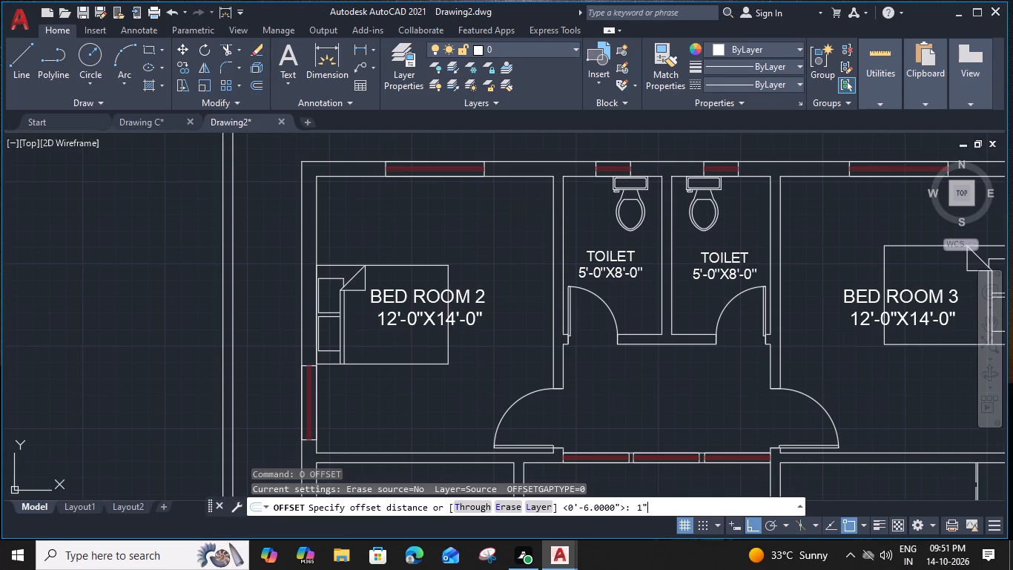
{"action": "left_click", "coordinate": [526, 199]}
{"action": "left_click", "coordinate": [532, 176]}
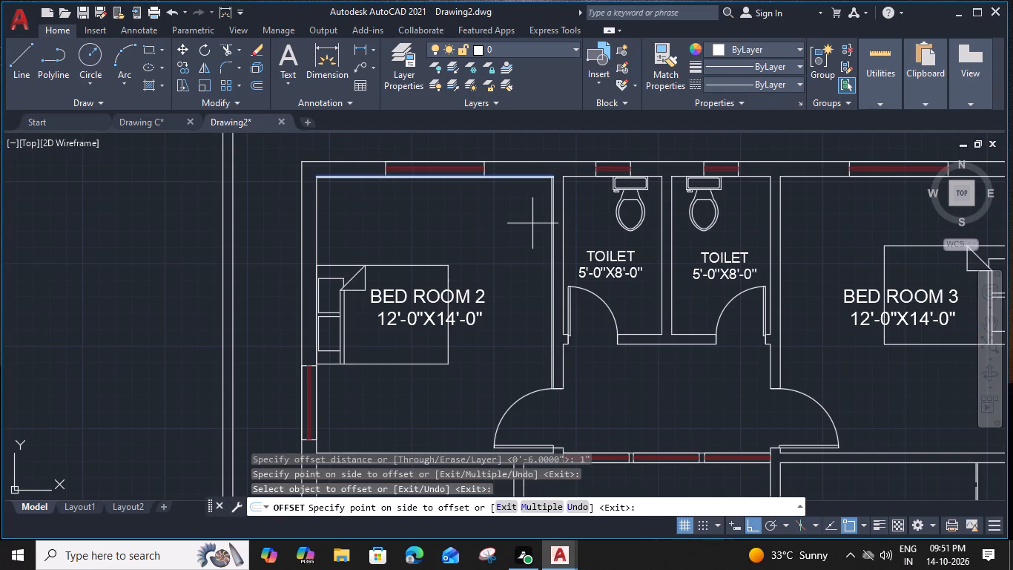
{"action": "left_click", "coordinate": [533, 225]}
Offset the west and north inner wall lines of BED ROOM 3 by 1" into the room.
{"action": "left_click", "coordinate": [781, 217]}
{"action": "left_click", "coordinate": [801, 223]}
{"action": "left_click", "coordinate": [809, 177]}
{"action": "left_click", "coordinate": [805, 220]}
{"action": "key", "text": "Escape"}
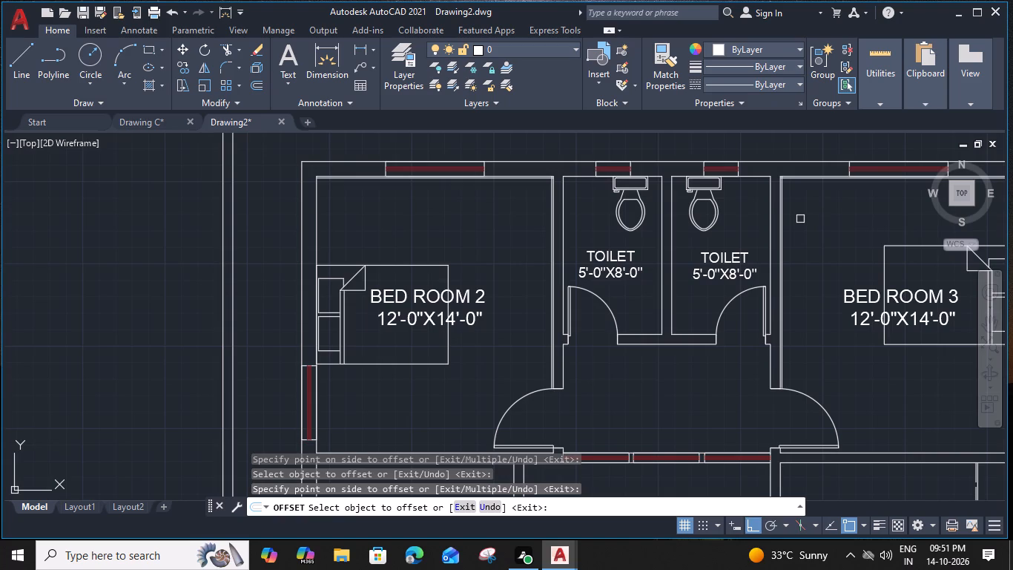
Offset the 1" inset line on the toilet side of BED ROOM 2 and of BED ROOM 3 by 2' into each room.
{"action": "scroll", "coordinate": [558, 188], "scroll_direction": "up", "scroll_amount": 2}
{"action": "left_click", "coordinate": [541, 183]}
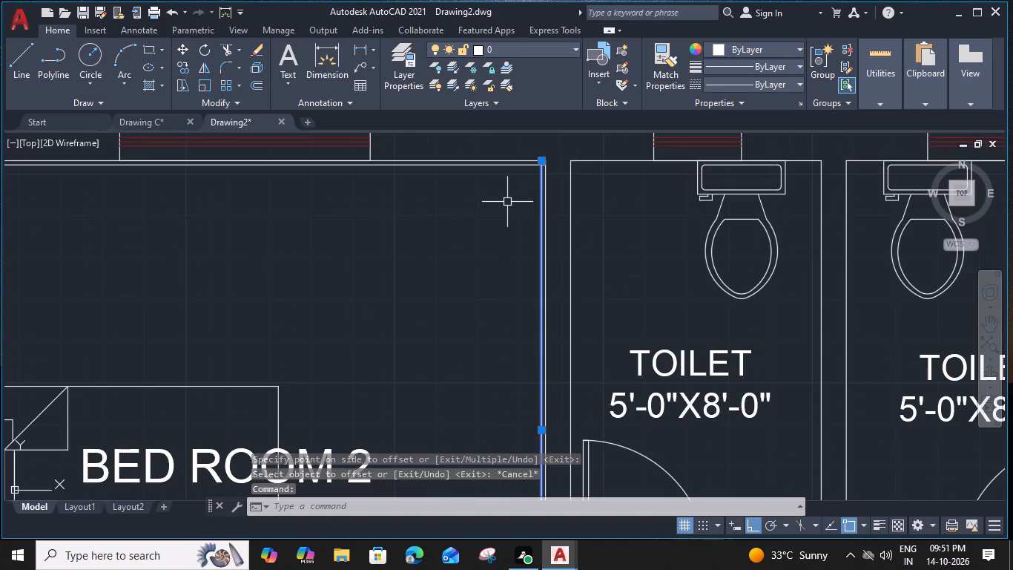
{"action": "type", "text": "O 2'"}
{"action": "key", "text": "space"}
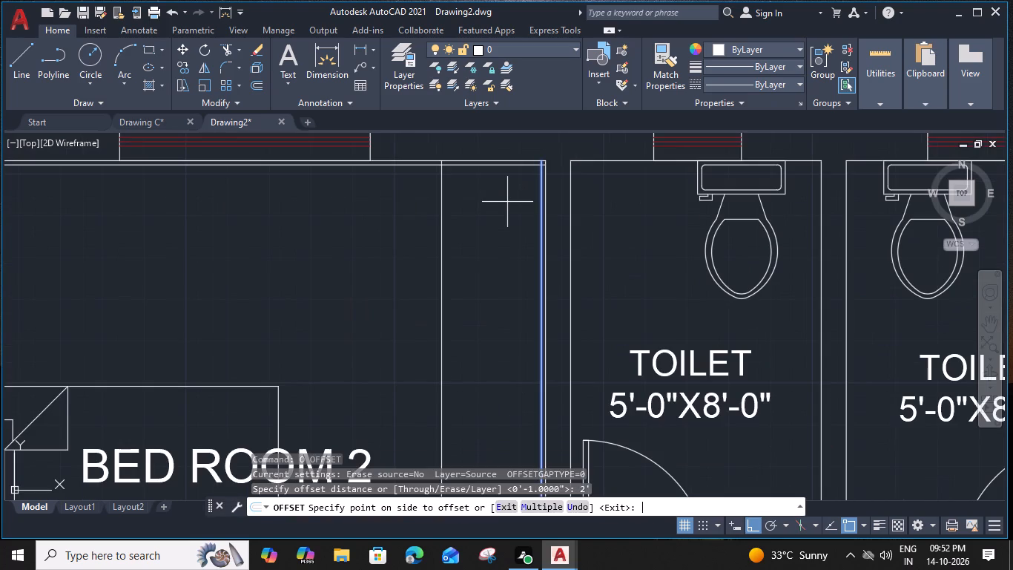
{"action": "left_click", "coordinate": [443, 223]}
{"action": "scroll", "coordinate": [443, 223], "scroll_direction": "down", "scroll_amount": 3}
{"action": "scroll", "coordinate": [632, 234], "scroll_direction": "up", "scroll_amount": 2}
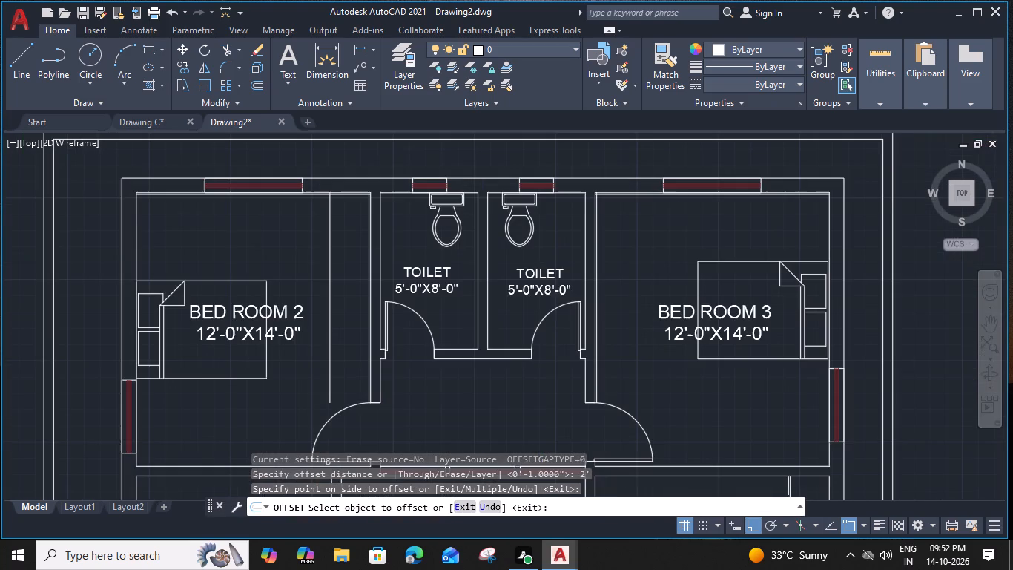
{"action": "left_click", "coordinate": [584, 188]}
{"action": "left_click", "coordinate": [581, 191]}
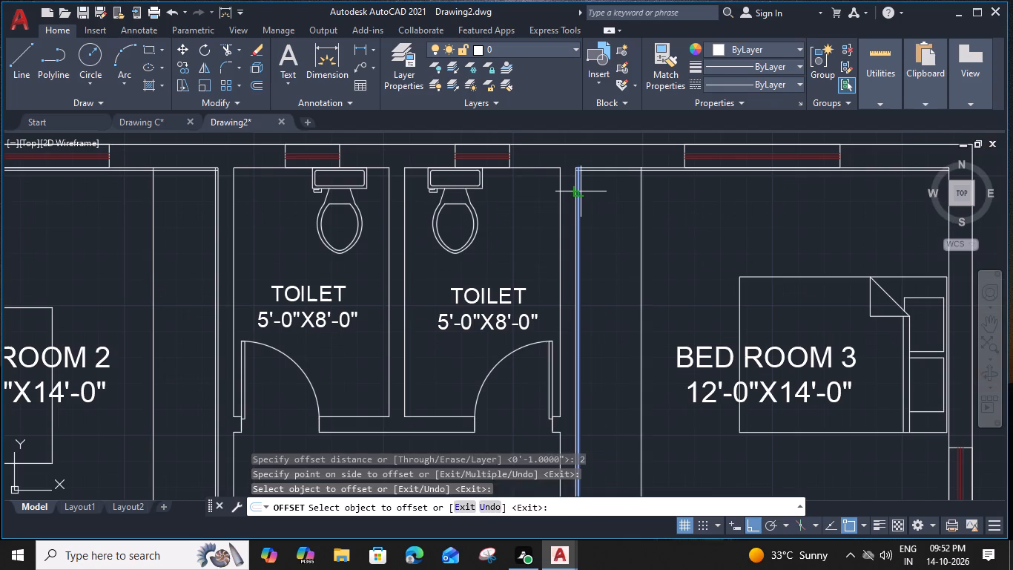
{"action": "left_click", "coordinate": [621, 203]}
{"action": "key", "text": "Escape"}
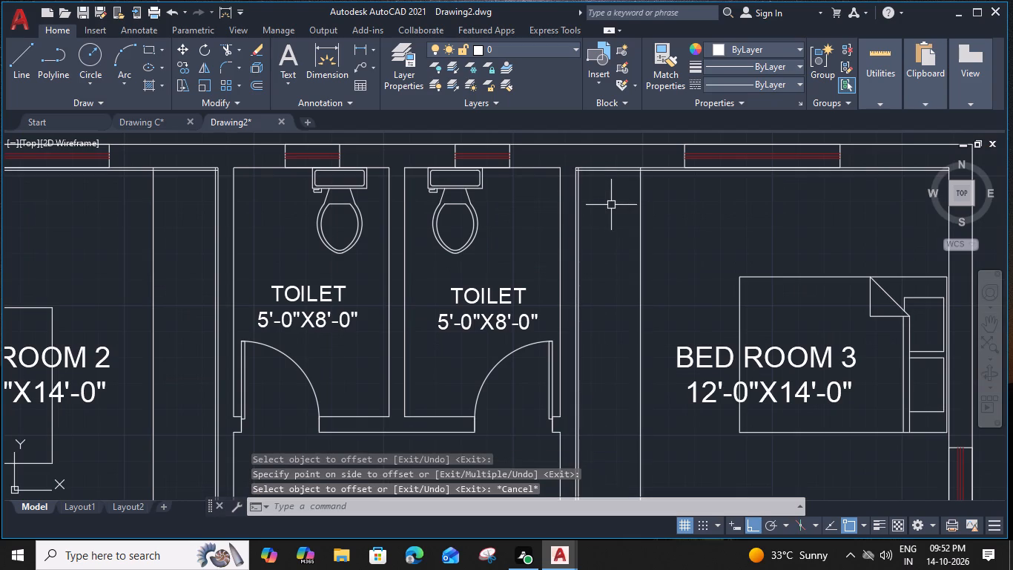
Offset the 2' wardrobe lines in BED ROOM 3 and BED ROOM 2 by 2" further into each room.
{"action": "left_click", "coordinate": [643, 220]}
{"action": "type", "text": "O"}
{"action": "key", "text": "space"}
{"action": "type", "text": "2\""}
{"action": "key", "text": "Return"}
{"action": "left_click", "coordinate": [682, 224]}
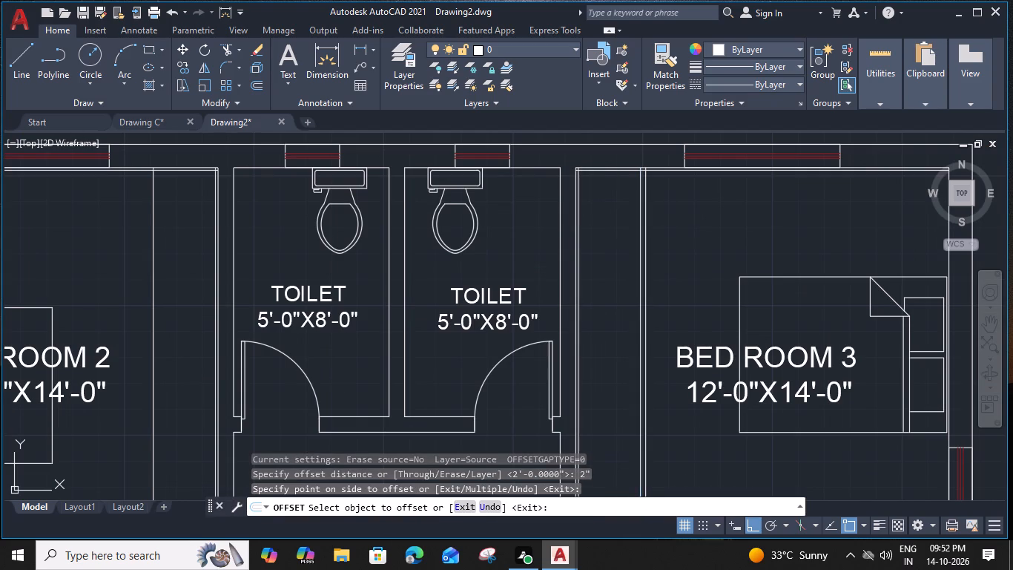
{"action": "left_click", "coordinate": [159, 200]}
{"action": "left_click", "coordinate": [153, 197]}
{"action": "left_click", "coordinate": [105, 200]}
{"action": "key", "text": "Escape"}
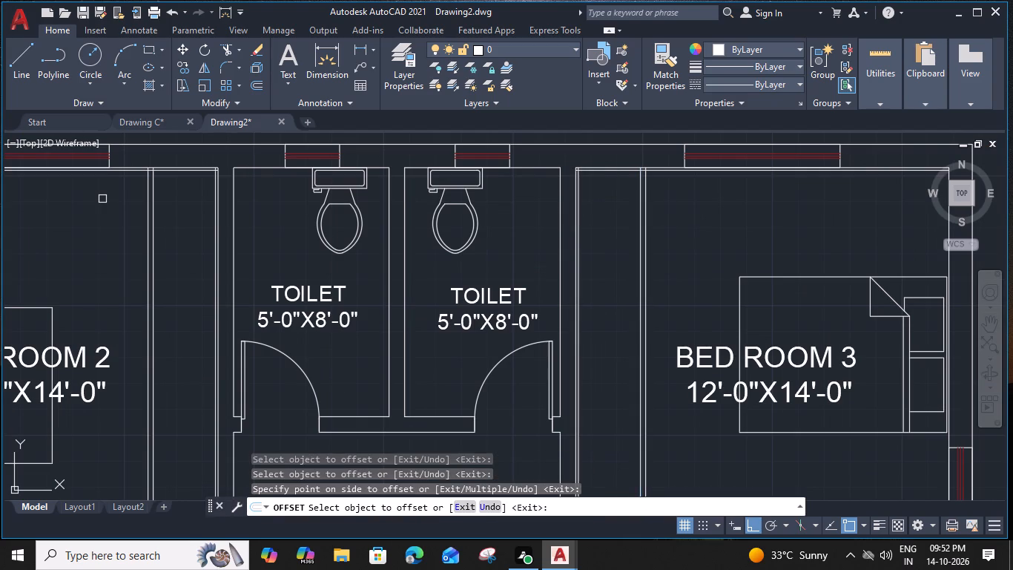
Draw a horizontal end line across the BED ROOM 2 wardrobe strip, slightly south of the toilet door leaf's north tip.
{"action": "middle_click_drag", "start_coordinate": [175, 226], "coordinate": [217, 177]}
{"action": "key", "text": "l"}
{"action": "key", "text": "space"}
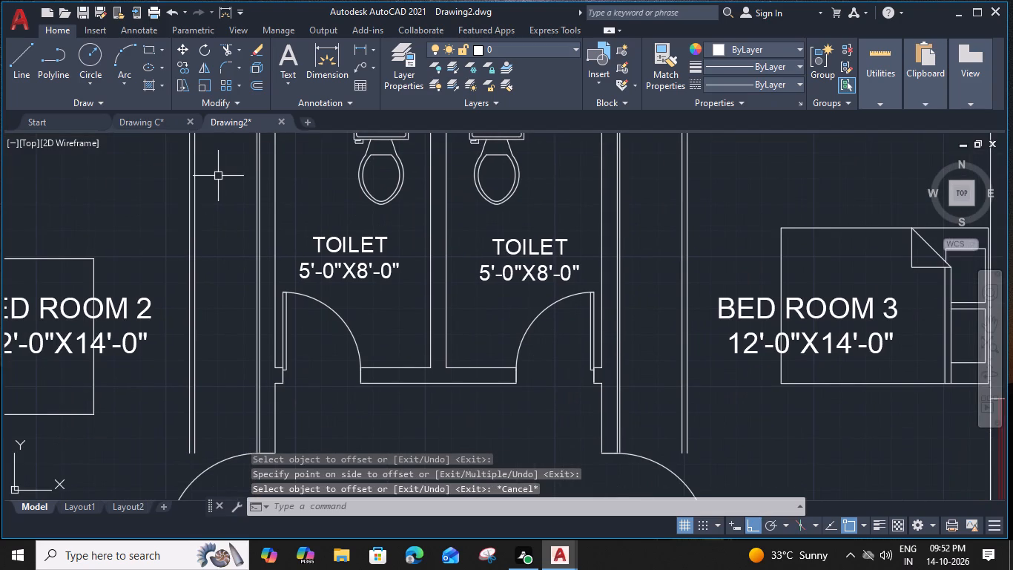
{"action": "scroll", "coordinate": [257, 307], "scroll_direction": "up", "scroll_amount": 2}
{"action": "left_click", "coordinate": [251, 310]}
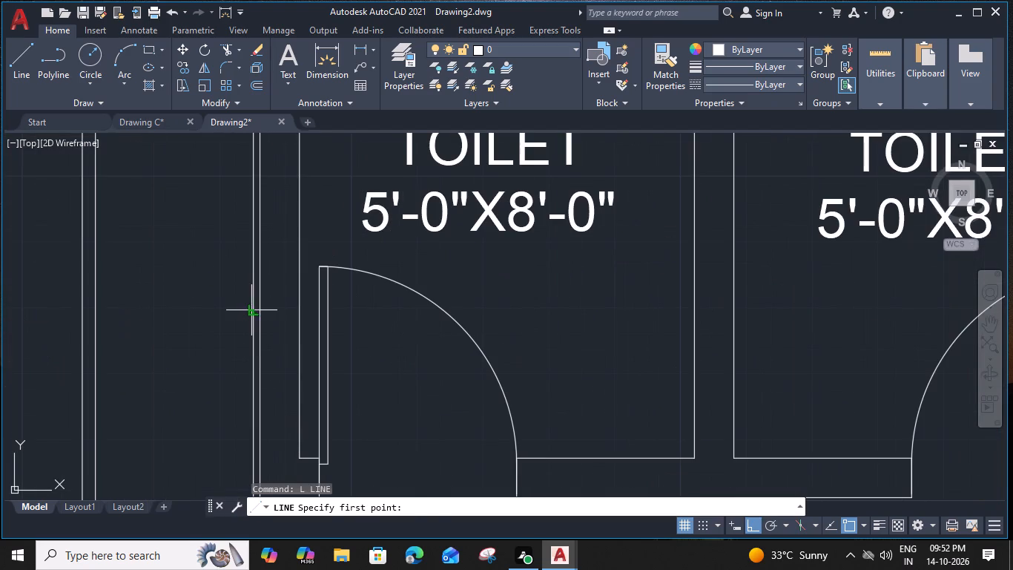
{"action": "left_click", "coordinate": [82, 309]}
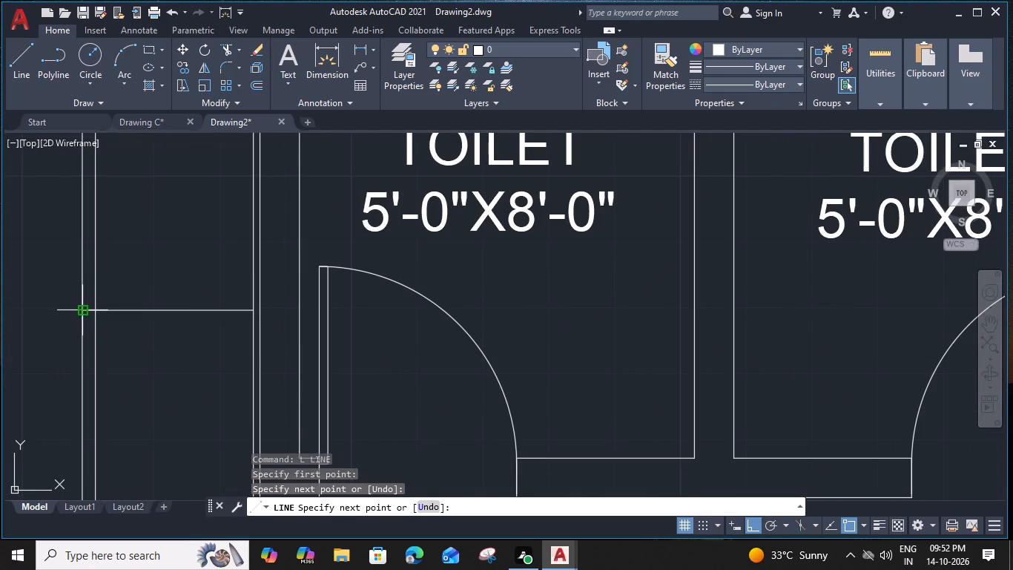
{"action": "key", "text": "Escape"}
Draw a horizontal end line across the BED ROOM 3 wardrobe strip, beside the adjacent toilet's door swing.
{"action": "scroll", "coordinate": [188, 321], "scroll_direction": "down", "scroll_amount": 2}
{"action": "scroll", "coordinate": [602, 338], "scroll_direction": "up", "scroll_amount": 2}
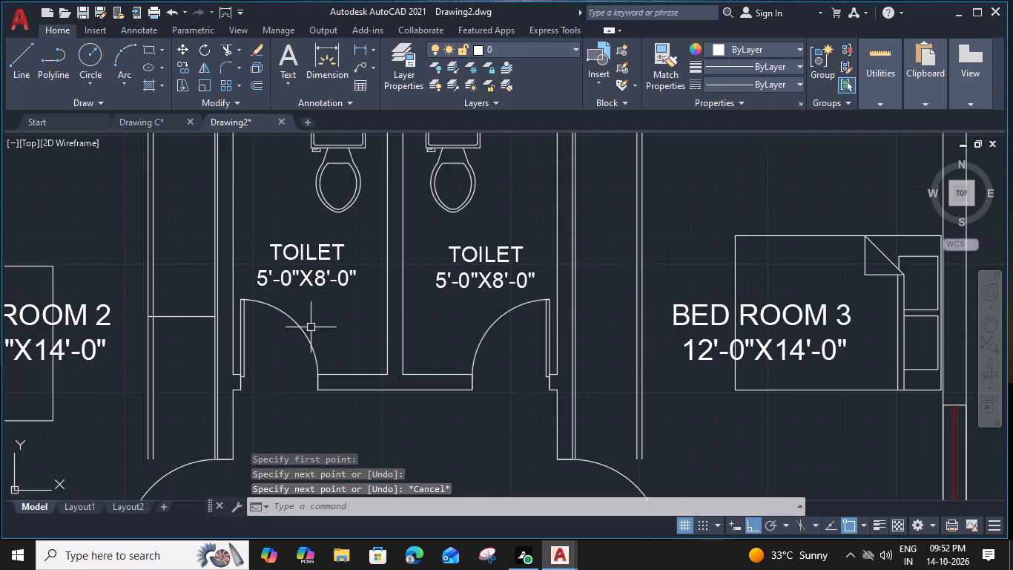
{"action": "key", "text": "l"}
{"action": "key", "text": "space"}
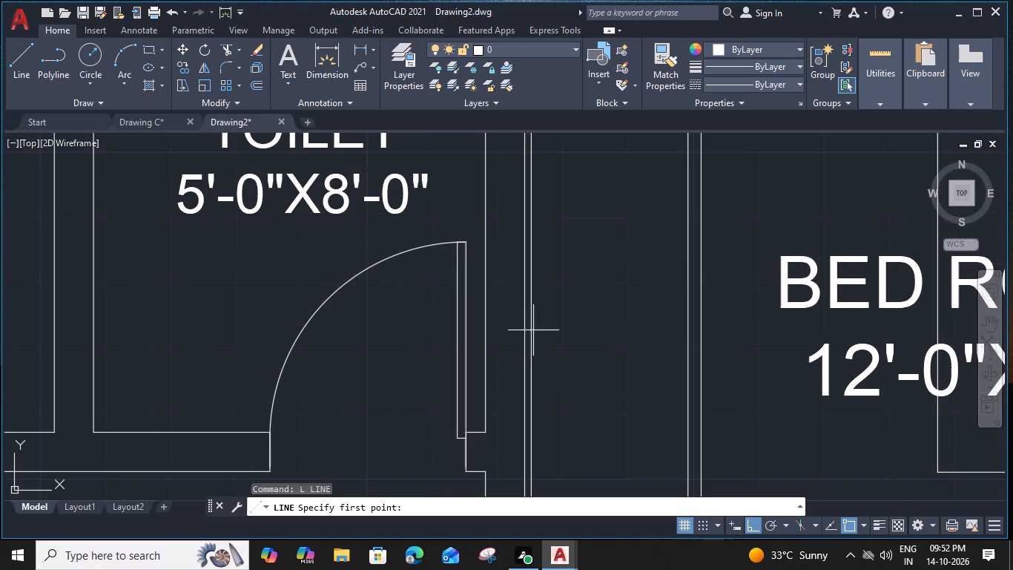
{"action": "left_click", "coordinate": [531, 327]}
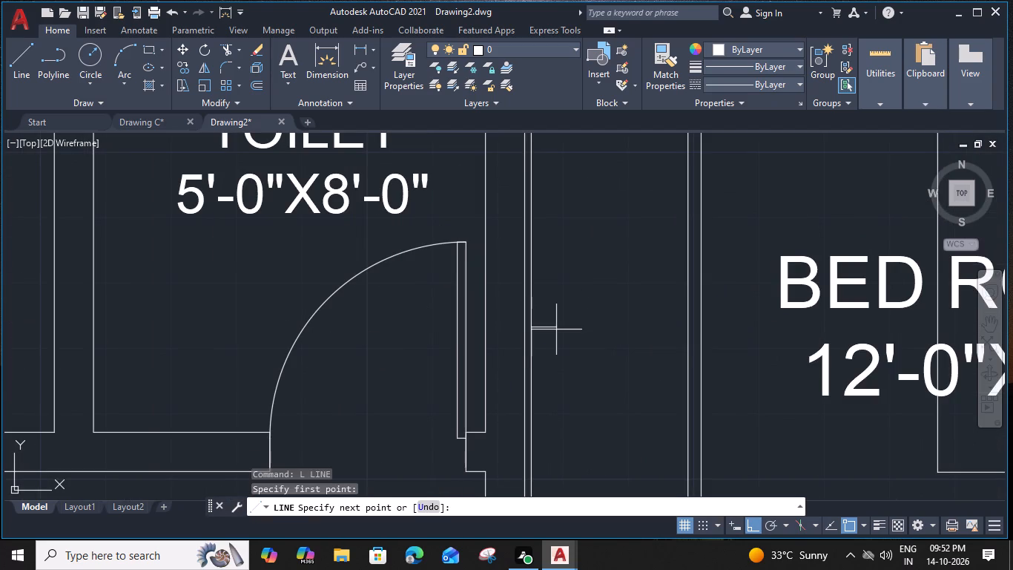
{"action": "left_click", "coordinate": [701, 331]}
{"action": "key", "text": "Escape"}
Trim the BED ROOM 3 wardrobe lines that run south past the horizontal end line.
{"action": "type", "text": "TR"}
{"action": "key", "text": "space"}
{"action": "scroll", "coordinate": [664, 338], "scroll_direction": "down", "scroll_amount": 2}
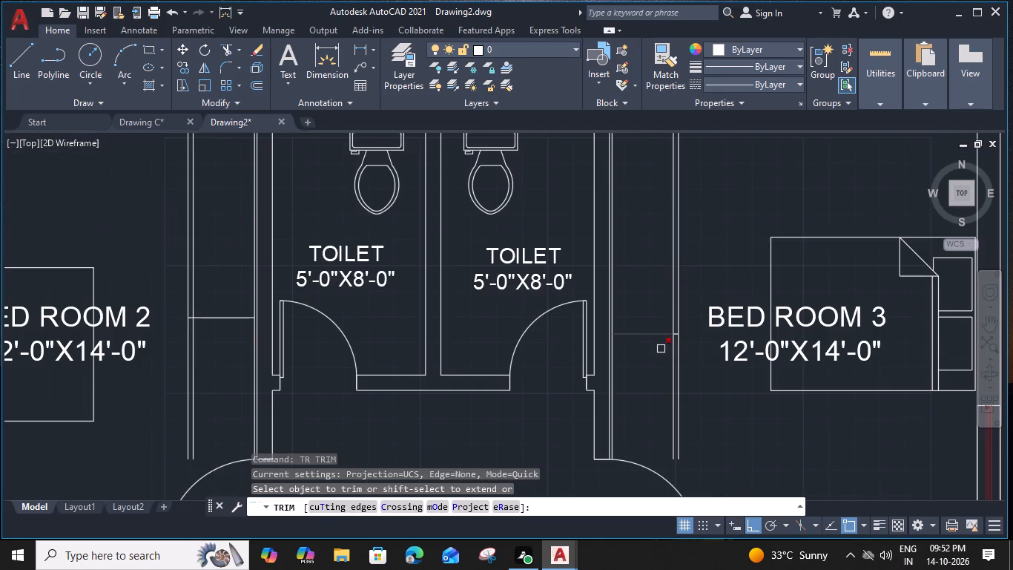
{"action": "left_click", "coordinate": [690, 356]}
{"action": "scroll", "coordinate": [631, 357], "scroll_direction": "up", "scroll_amount": 2}
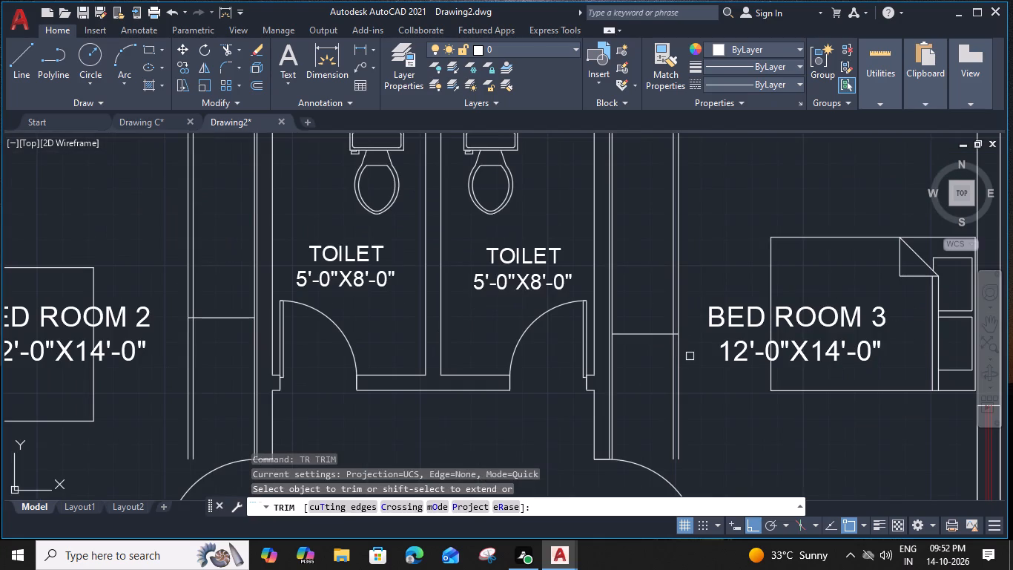
{"action": "left_click", "coordinate": [583, 344]}
Trim the overhanging line ends at both north corners of the BED ROOM 3 wardrobe.
{"action": "scroll", "coordinate": [584, 343], "scroll_direction": "down", "scroll_amount": 2}
{"action": "middle_click_drag", "start_coordinate": [652, 249], "coordinate": [629, 373]}
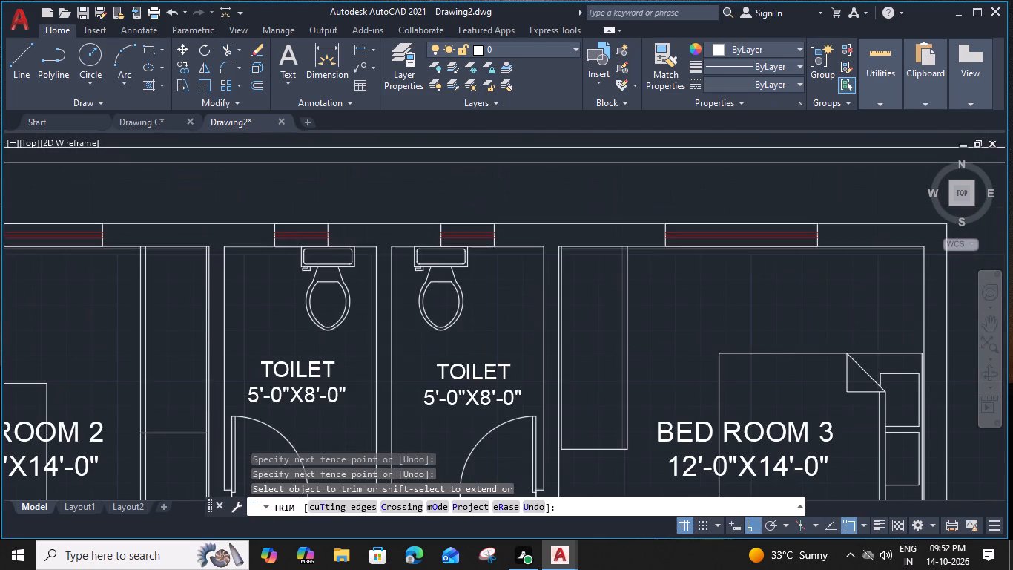
{"action": "scroll", "coordinate": [650, 275], "scroll_direction": "up", "scroll_amount": 2}
{"action": "left_click", "coordinate": [627, 209]}
{"action": "scroll", "coordinate": [593, 201], "scroll_direction": "up", "scroll_amount": 3}
{"action": "left_click", "coordinate": [583, 220]}
{"action": "left_click", "coordinate": [535, 220]}
{"action": "left_click", "coordinate": [503, 223]}
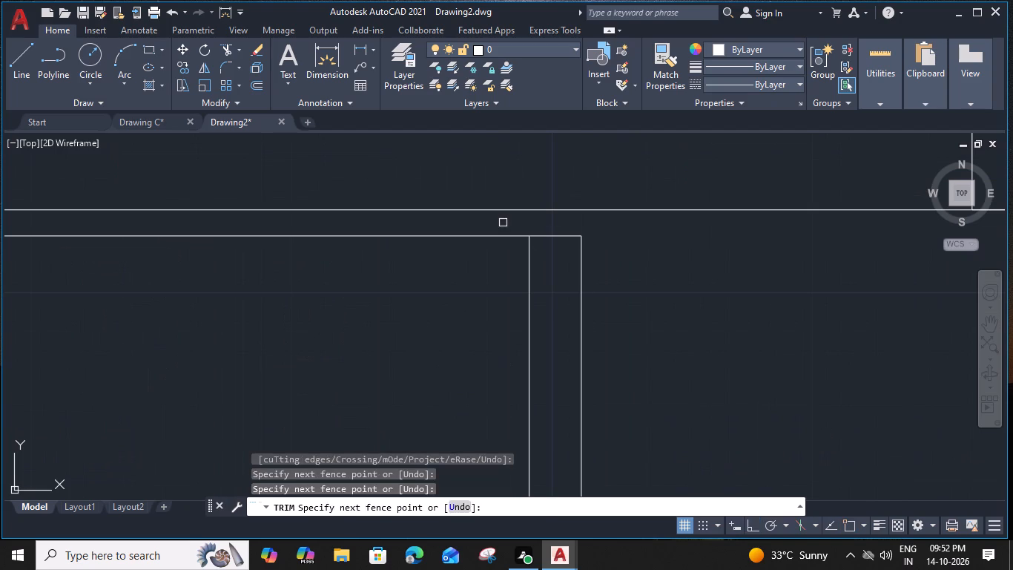
{"action": "scroll", "coordinate": [503, 223], "scroll_direction": "down", "scroll_amount": 2}
{"action": "scroll", "coordinate": [269, 219], "scroll_direction": "up", "scroll_amount": 3}
{"action": "left_click", "coordinate": [262, 224]}
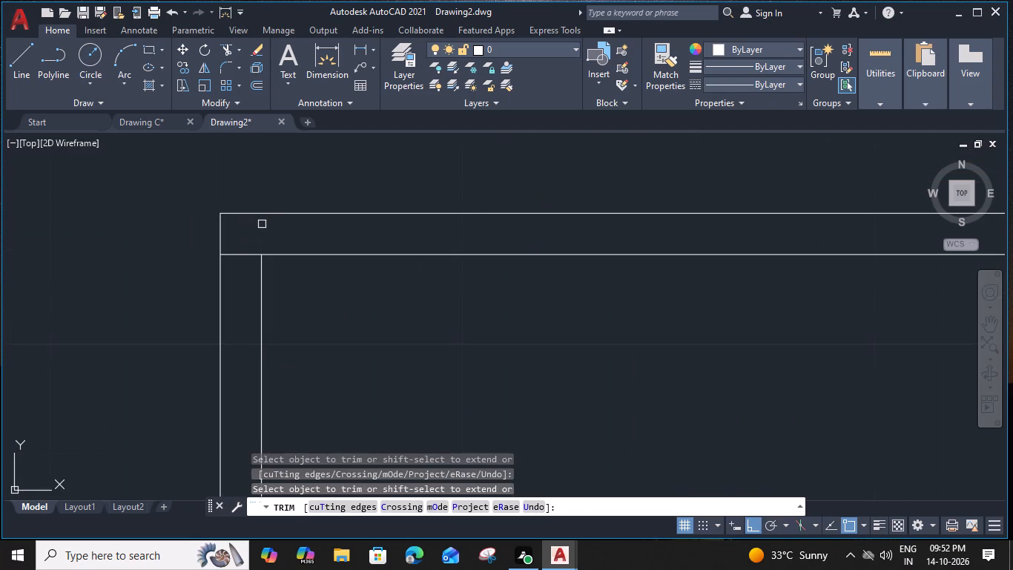
{"action": "left_click", "coordinate": [244, 255]}
{"action": "scroll", "coordinate": [244, 254], "scroll_direction": "down", "scroll_amount": 3}
{"action": "middle_click_drag", "start_coordinate": [313, 361], "coordinate": [459, 27]}
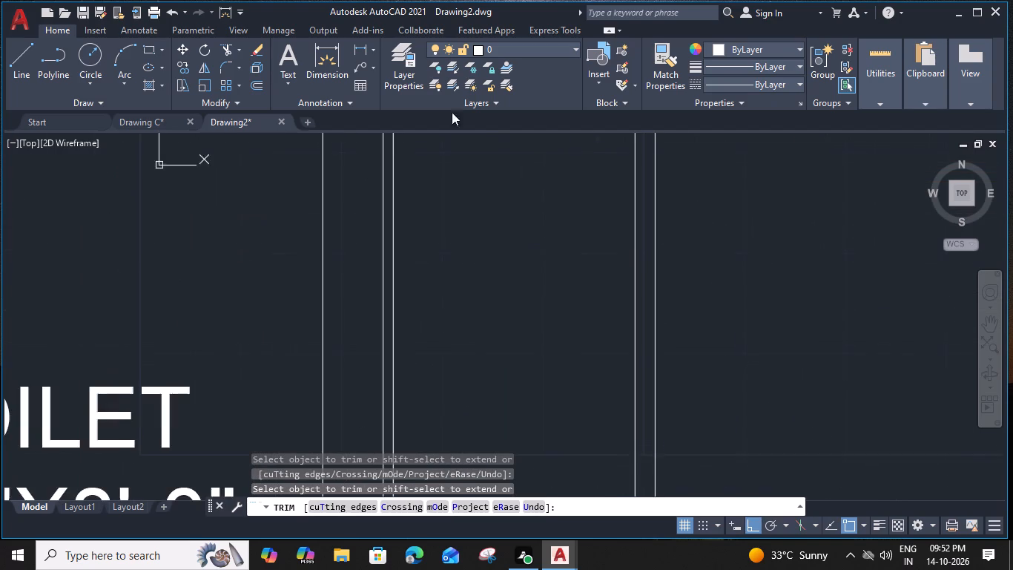
{"action": "middle_click_drag", "start_coordinate": [449, 284], "coordinate": [452, 65]}
{"action": "middle_click_drag", "start_coordinate": [453, 352], "coordinate": [452, 136]}
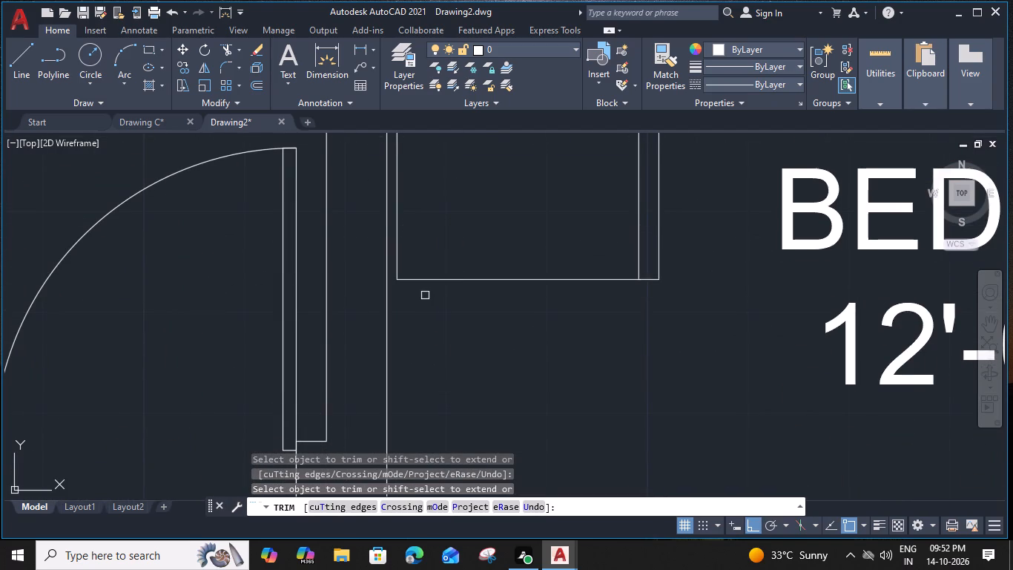
Trim the BED ROOM 2 wardrobe lines that run south past the horizontal end line.
{"action": "scroll", "coordinate": [424, 297], "scroll_direction": "down", "scroll_amount": 4}
{"action": "middle_click_drag", "start_coordinate": [238, 309], "coordinate": [621, 390]}
{"action": "scroll", "coordinate": [428, 381], "scroll_direction": "up", "scroll_amount": 3}
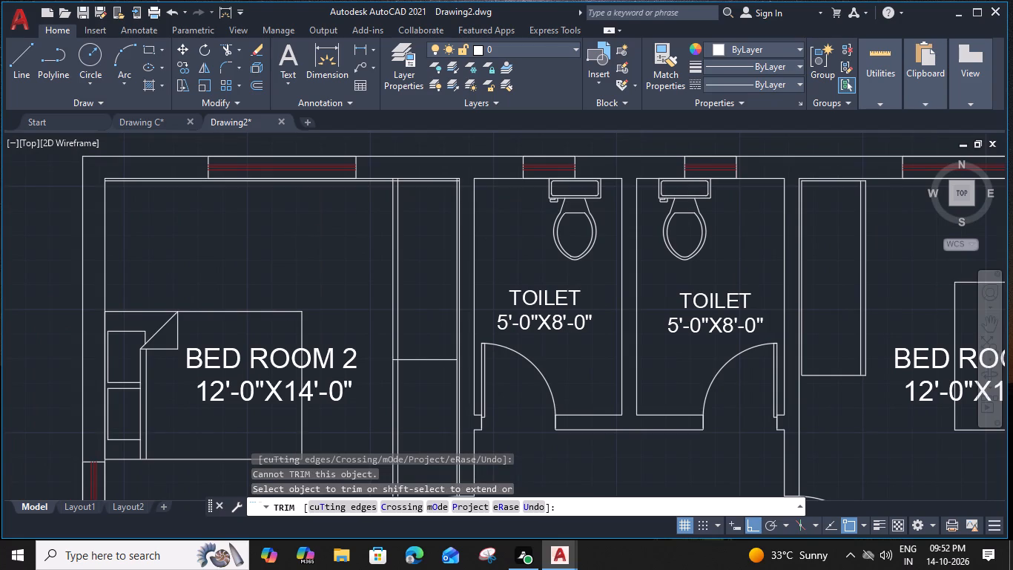
{"action": "left_click", "coordinate": [506, 350]}
{"action": "left_click", "coordinate": [352, 342]}
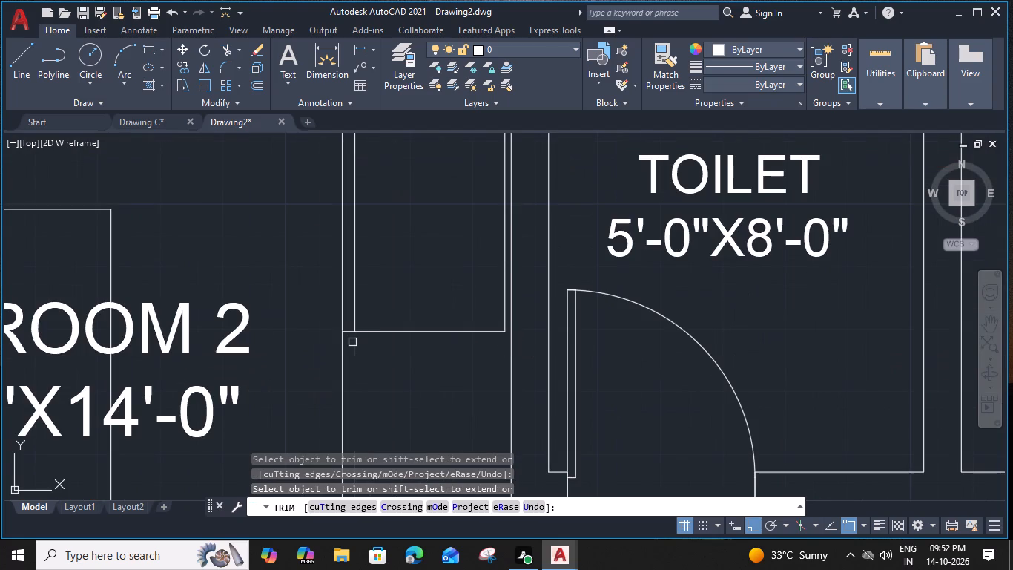
{"action": "left_click", "coordinate": [344, 341]}
Trim the overhanging line ends at both north corners of the BED ROOM 2 wardrobe.
{"action": "scroll", "coordinate": [348, 341], "scroll_direction": "down", "scroll_amount": 3}
{"action": "middle_click_drag", "start_coordinate": [374, 293], "coordinate": [407, 408]}
{"action": "scroll", "coordinate": [379, 289], "scroll_direction": "up", "scroll_amount": 3}
{"action": "left_click", "coordinate": [366, 252]}
{"action": "scroll", "coordinate": [393, 248], "scroll_direction": "up", "scroll_amount": 4}
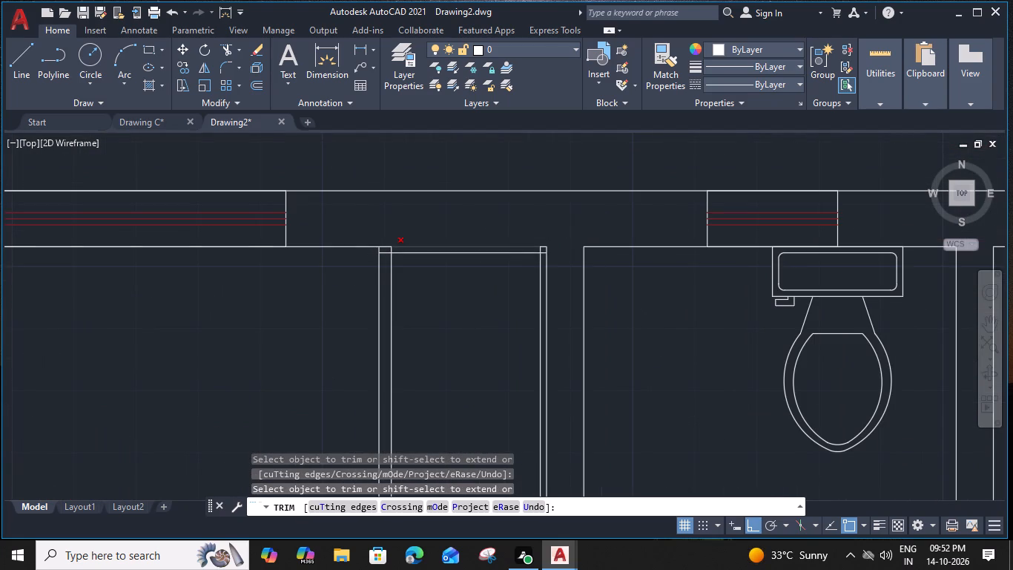
{"action": "left_click_drag", "start_coordinate": [403, 257], "coordinate": [391, 257]}
{"action": "left_click", "coordinate": [271, 250]}
{"action": "scroll", "coordinate": [274, 250], "scroll_direction": "down", "scroll_amount": 3}
{"action": "scroll", "coordinate": [573, 278], "scroll_direction": "up", "scroll_amount": 3}
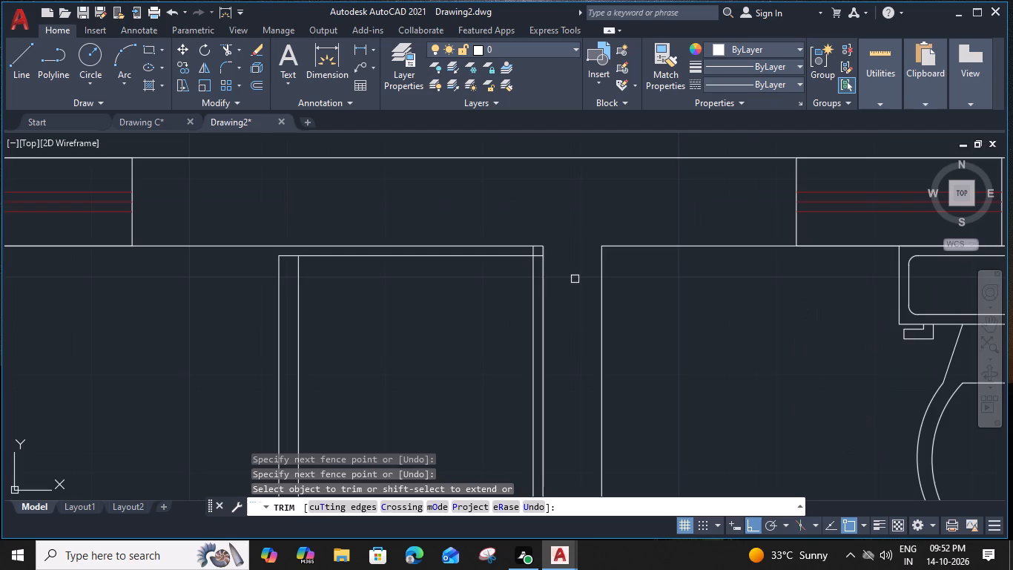
{"action": "left_click", "coordinate": [419, 166]}
{"action": "left_click", "coordinate": [435, 185]}
{"action": "key", "text": "Escape"}
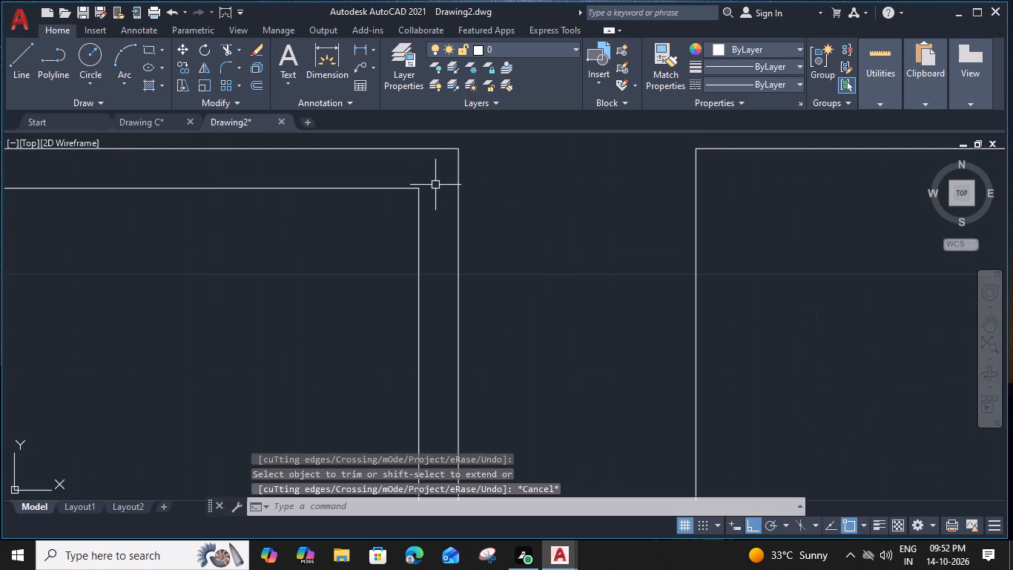
Draw a vertical centre line in the BED ROOM 2 wardrobe from the midpoint of its north edge to its south end line.
{"action": "scroll", "coordinate": [435, 185], "scroll_direction": "down", "scroll_amount": 2}
{"action": "scroll", "coordinate": [359, 257], "scroll_direction": "down", "scroll_amount": 2}
{"action": "middle_click_drag", "start_coordinate": [351, 263], "coordinate": [443, 241]}
{"action": "key", "text": "l"}
{"action": "key", "text": "space"}
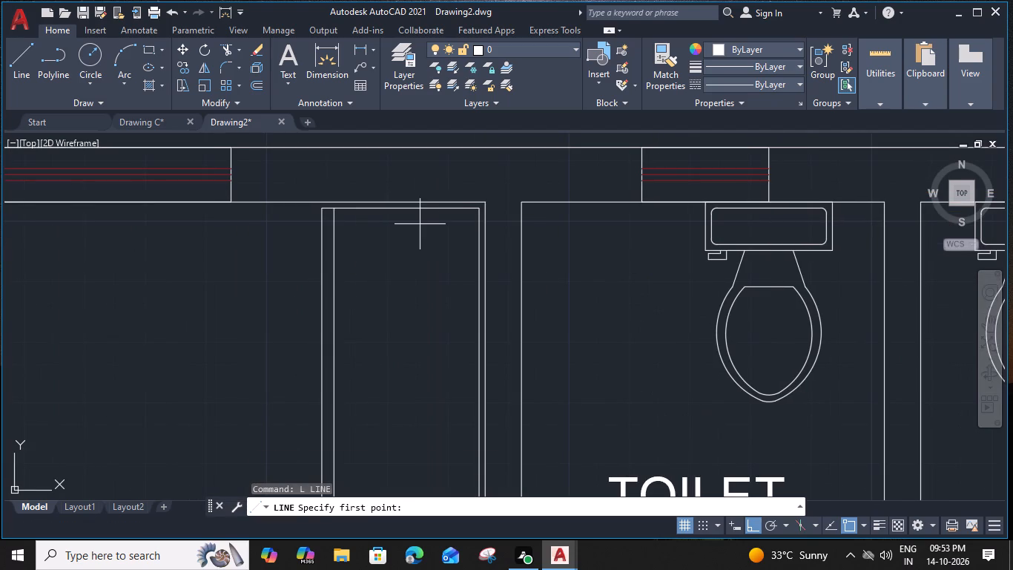
{"action": "left_click", "coordinate": [402, 208]}
{"action": "middle_click_drag", "start_coordinate": [418, 344], "coordinate": [415, 350]}
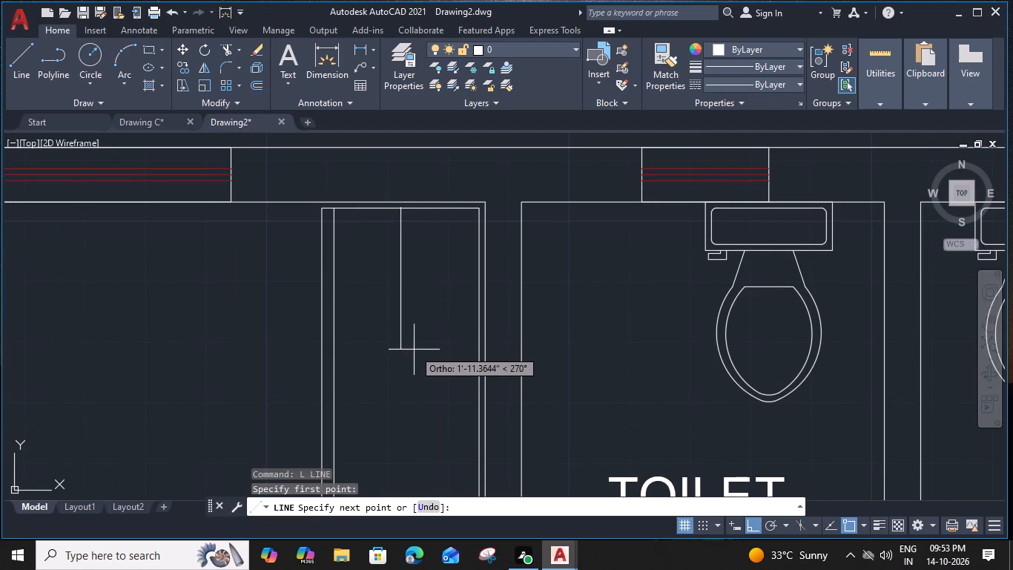
{"action": "middle_click_drag", "start_coordinate": [415, 350], "coordinate": [425, 116]}
{"action": "left_click", "coordinate": [408, 419]}
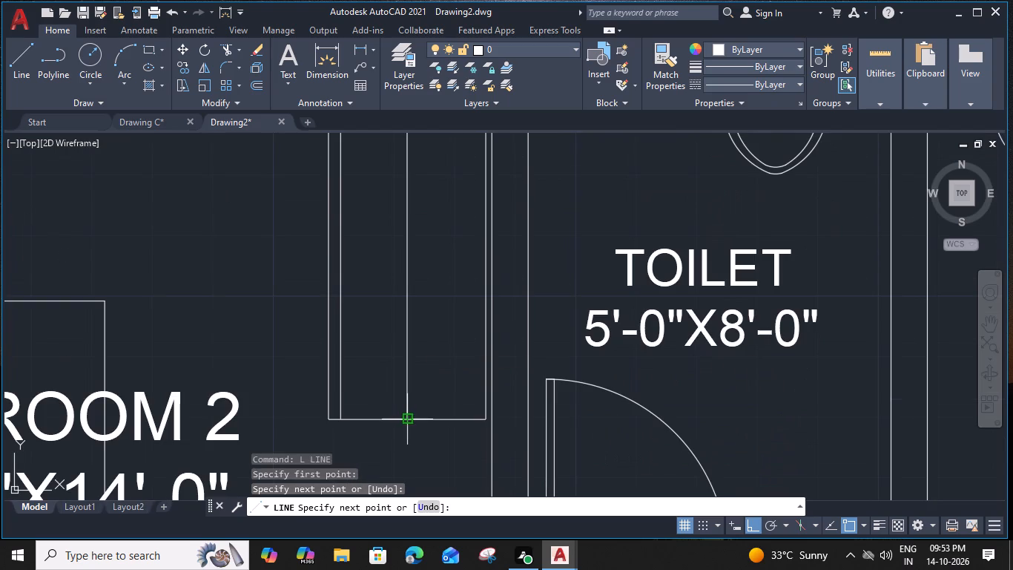
{"action": "key", "text": "space"}
Draw a vertical centre line in the BED ROOM 3 wardrobe from the midpoint of its north edge to its south end line.
{"action": "scroll", "coordinate": [409, 416], "scroll_direction": "down", "scroll_amount": 2}
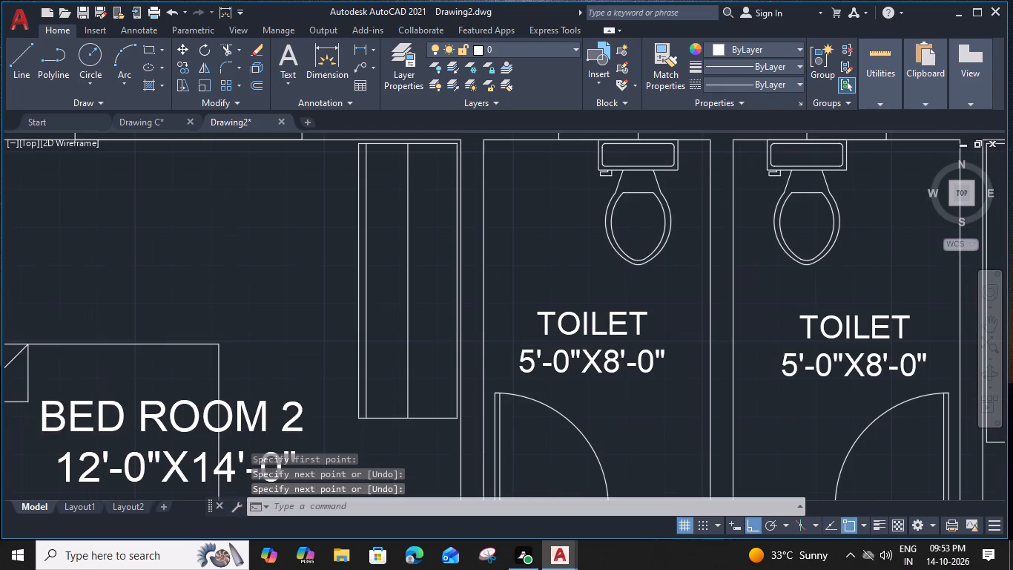
{"action": "middle_click_drag", "start_coordinate": [765, 258], "coordinate": [673, 214]}
{"action": "scroll", "coordinate": [721, 192], "scroll_direction": "up", "scroll_amount": 3}
{"action": "key", "text": "space"}
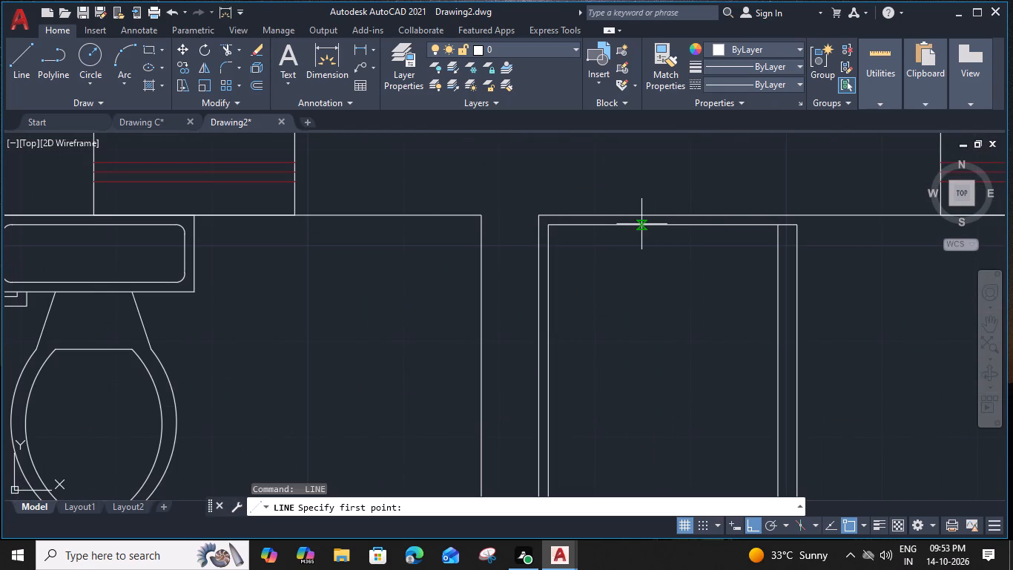
{"action": "left_click", "coordinate": [672, 225]}
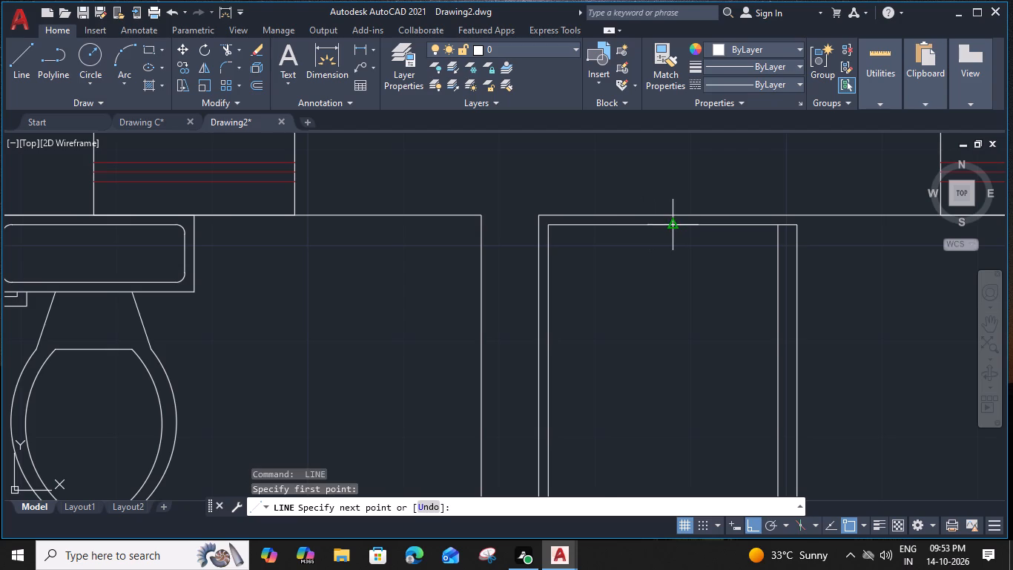
{"action": "scroll", "coordinate": [684, 403], "scroll_direction": "down", "scroll_amount": 2}
{"action": "middle_click_drag", "start_coordinate": [682, 379], "coordinate": [663, 132]}
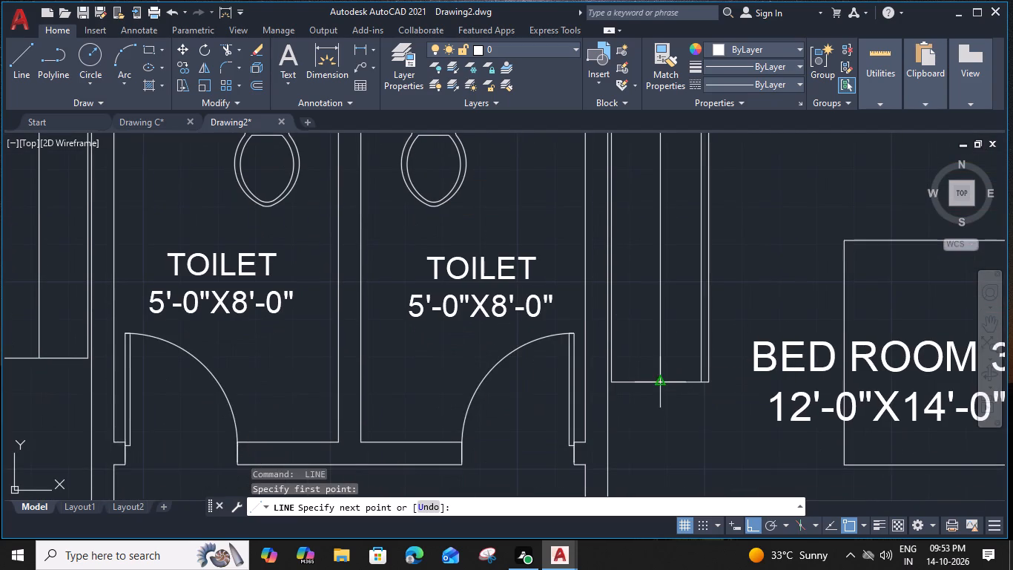
{"action": "left_click", "coordinate": [661, 381]}
{"action": "key", "text": "space"}
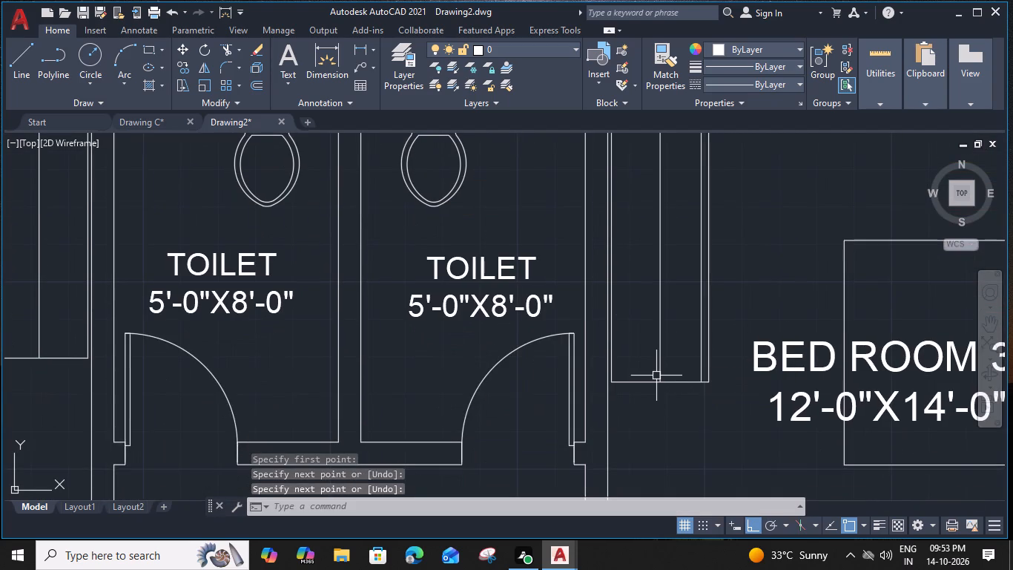
Draw a slanted line in the BED ROOM 2 wardrobe from the inner front line's south end up to the toilet-side wall line.
{"action": "middle_click_drag", "start_coordinate": [214, 339], "coordinate": [389, 281]}
{"action": "middle_click_drag", "start_coordinate": [389, 281], "coordinate": [512, 333]}
{"action": "type", "text": "L"}
{"action": "key", "text": "space"}
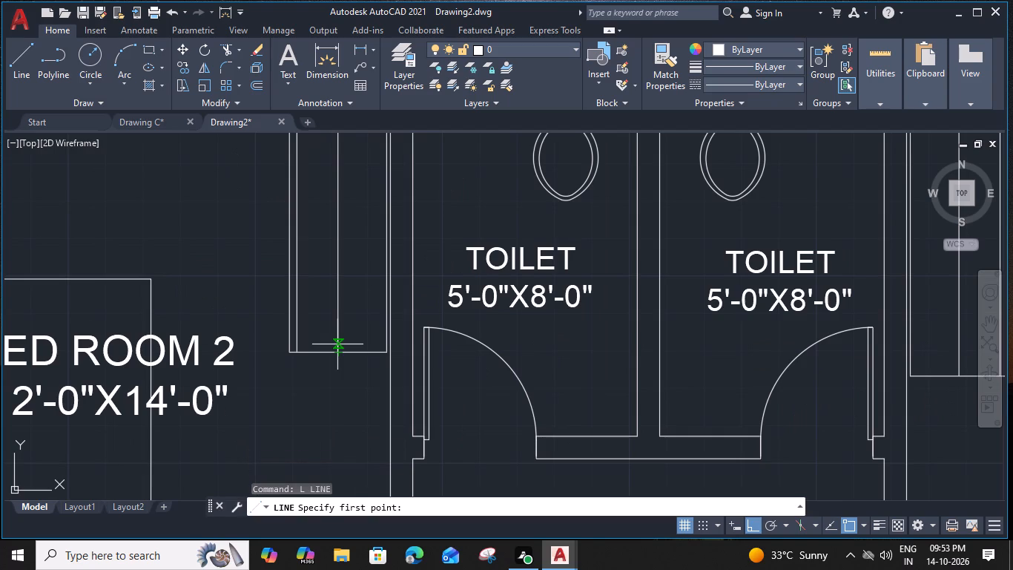
{"action": "left_click", "coordinate": [293, 353]}
{"action": "left_click", "coordinate": [386, 324]}
{"action": "key", "text": "space"}
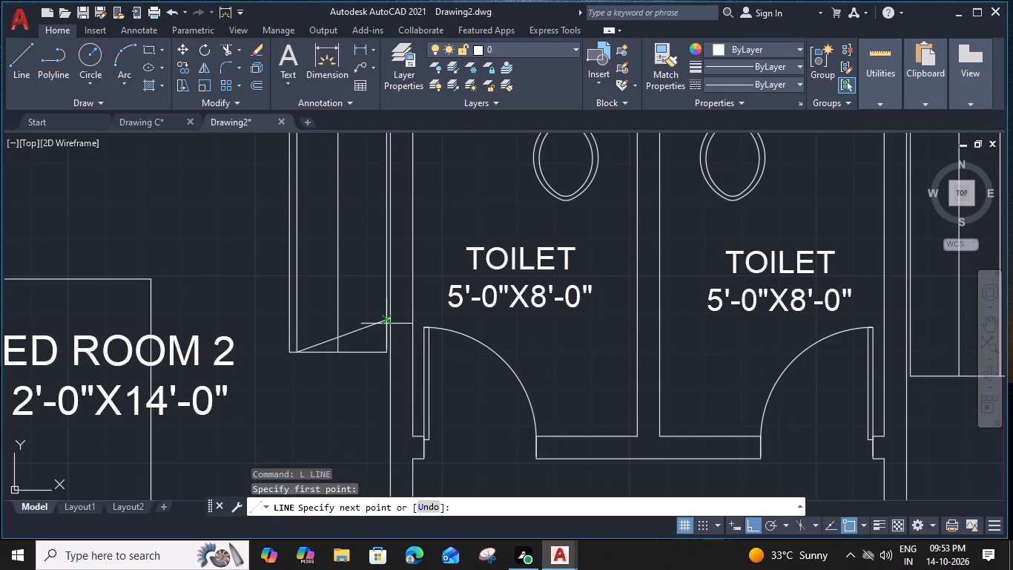
Trim the slanted line's short overshoot between the BED ROOM 2 wardrobe's back line and the wall.
{"action": "scroll", "coordinate": [381, 321], "scroll_direction": "up", "scroll_amount": 4}
{"action": "type", "text": "TR"}
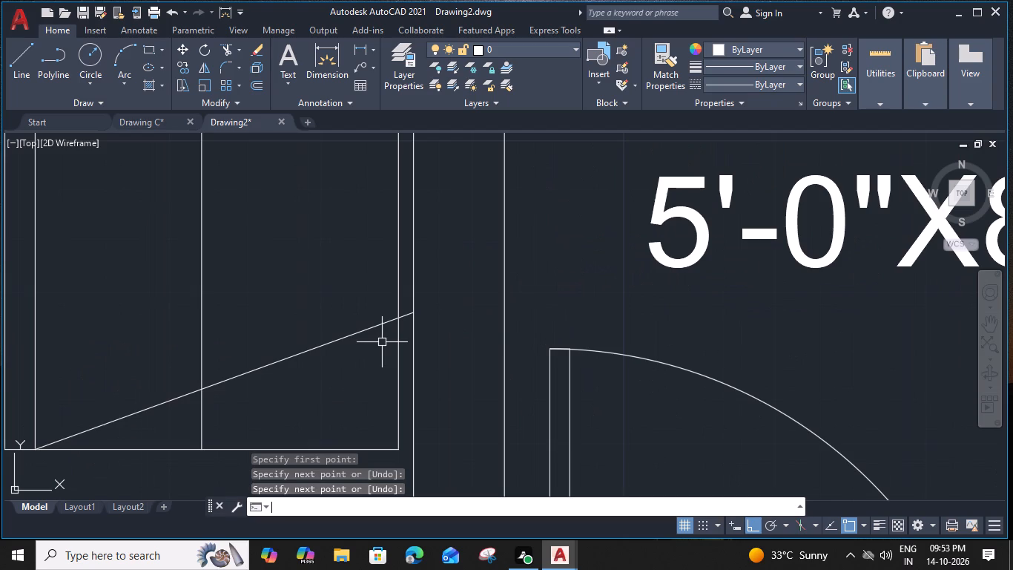
{"action": "key", "text": "space"}
{"action": "left_click", "coordinate": [407, 316]}
{"action": "key", "text": "Escape"}
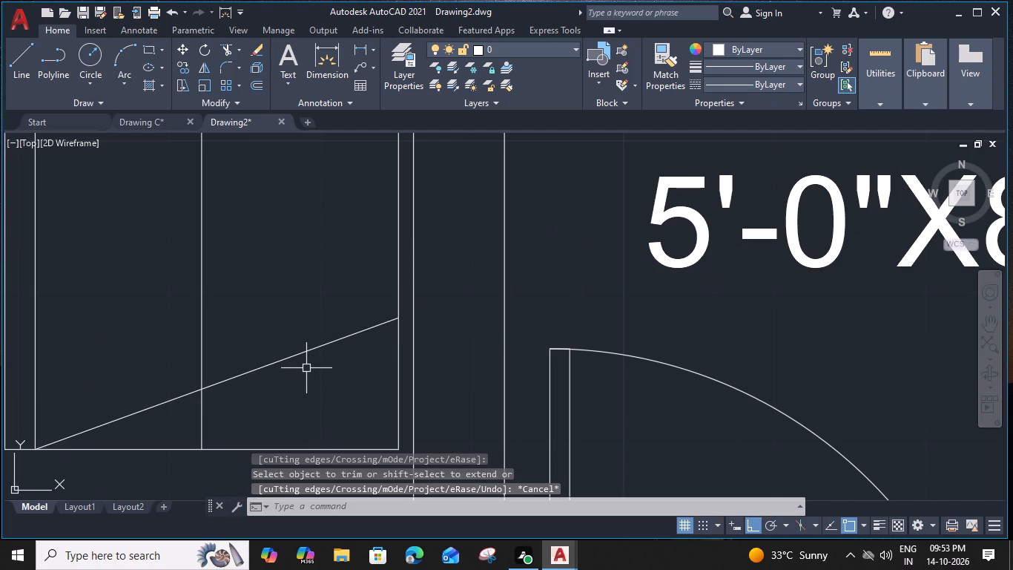
Draw a horizontal line from the BED ROOM 2 wardrobe's back line to its inner front line, crossing the slanted line just west of the centre line.
{"action": "type", "text": "L"}
{"action": "key", "text": "space"}
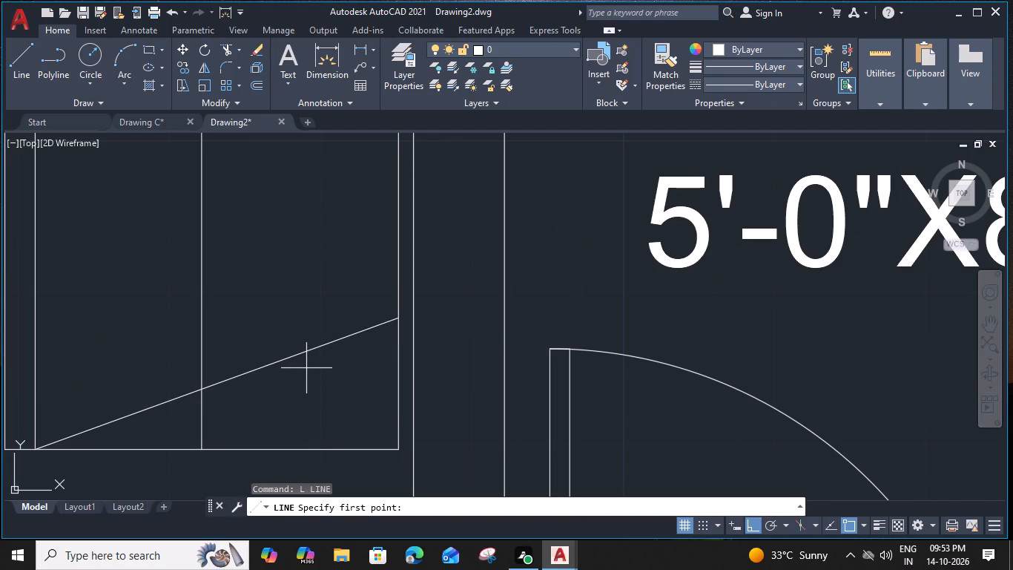
{"action": "left_click", "coordinate": [397, 394]}
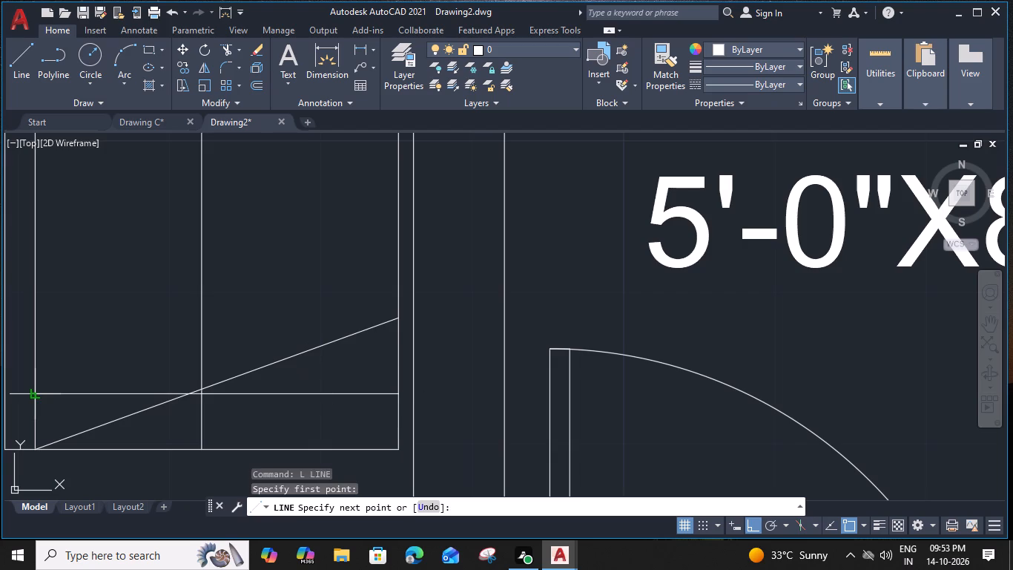
{"action": "left_click", "coordinate": [31, 398]}
{"action": "key", "text": "Escape"}
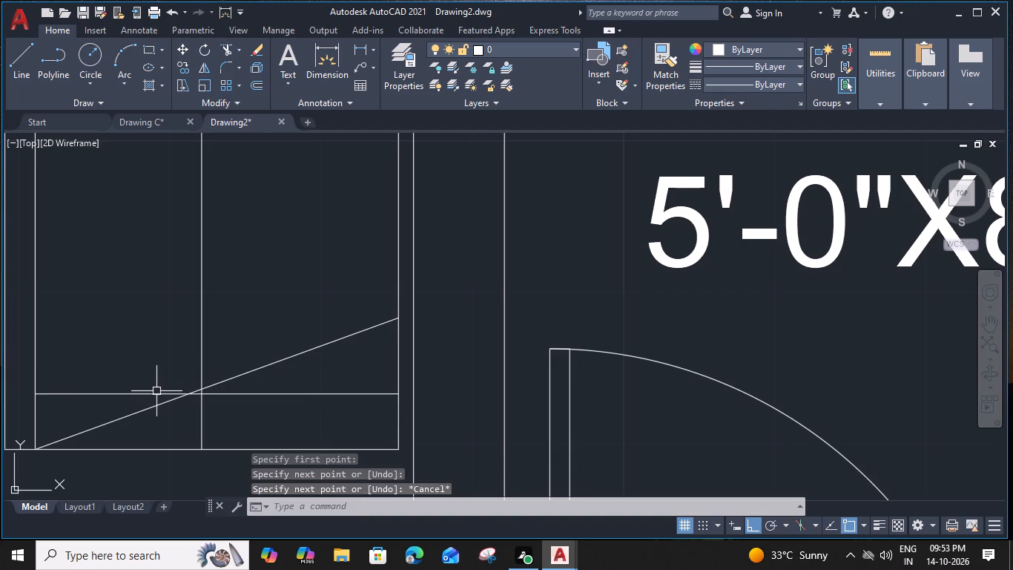
Copy the slanted and horizontal line pair northward along the BED ROOM 2 wardrobe's inner front line six times, each copy starting at the previous horizontal line's west end.
{"action": "left_click", "coordinate": [179, 379]}
{"action": "left_click", "coordinate": [152, 429]}
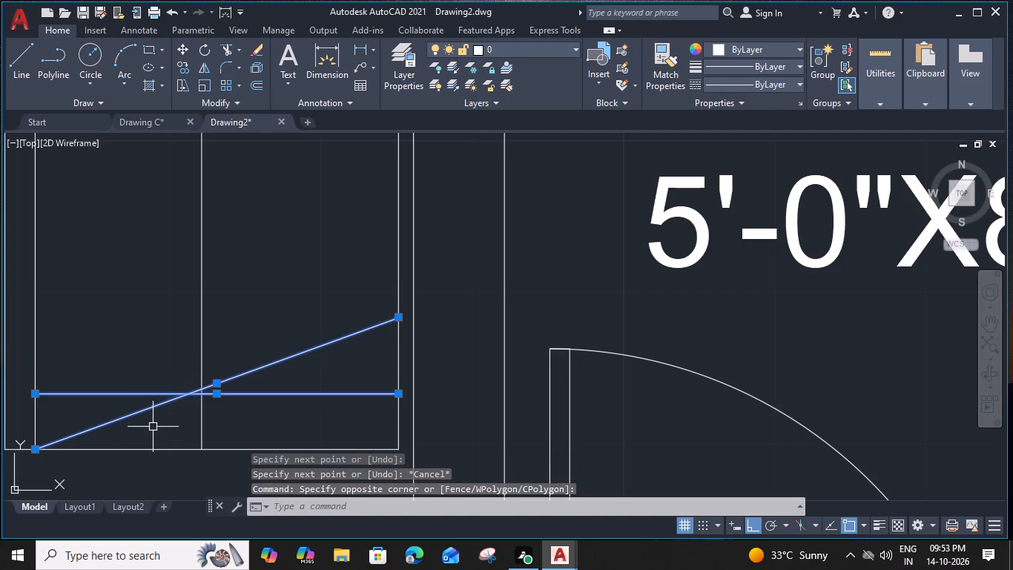
{"action": "key", "text": "c"}
{"action": "type", "text": "O"}
{"action": "key", "text": "space"}
{"action": "middle_click_drag", "start_coordinate": [133, 419], "coordinate": [153, 425]}
{"action": "middle_click_drag", "start_coordinate": [153, 425], "coordinate": [314, 397]}
{"action": "left_click", "coordinate": [216, 427]}
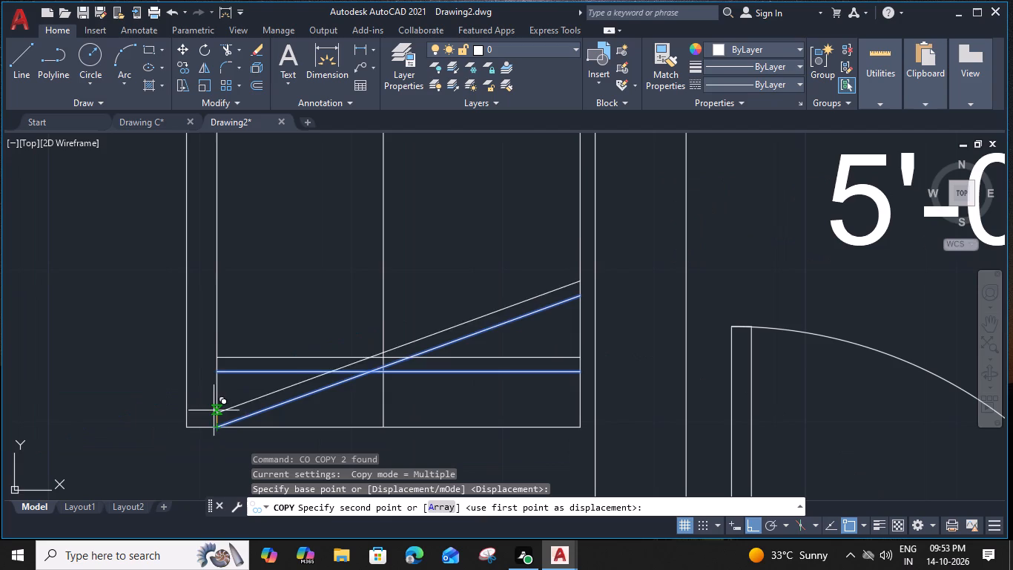
{"action": "left_click", "coordinate": [214, 374]}
{"action": "left_click", "coordinate": [217, 312]}
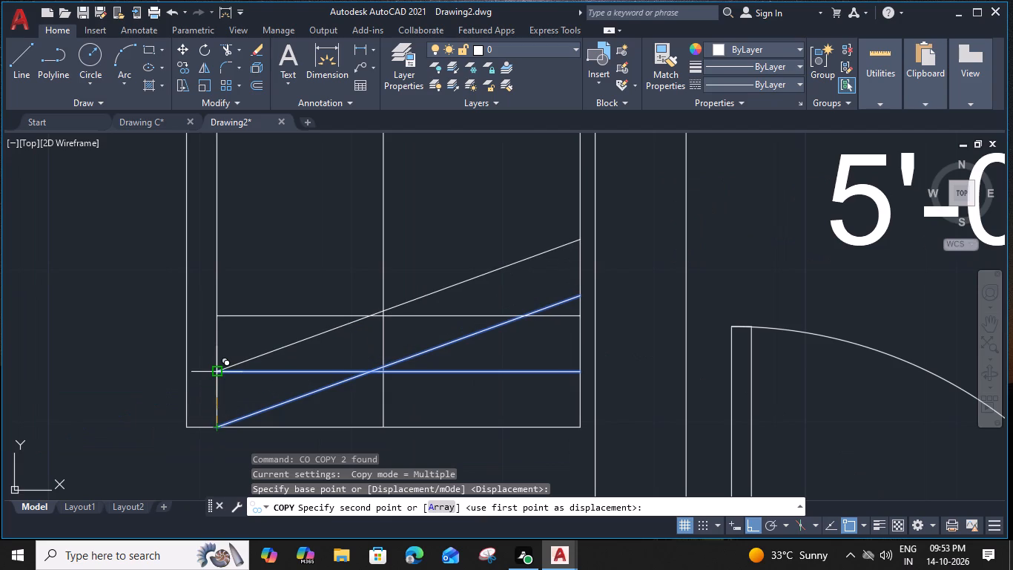
{"action": "middle_click_drag", "start_coordinate": [217, 312], "coordinate": [233, 397]}
{"action": "left_click", "coordinate": [234, 345]}
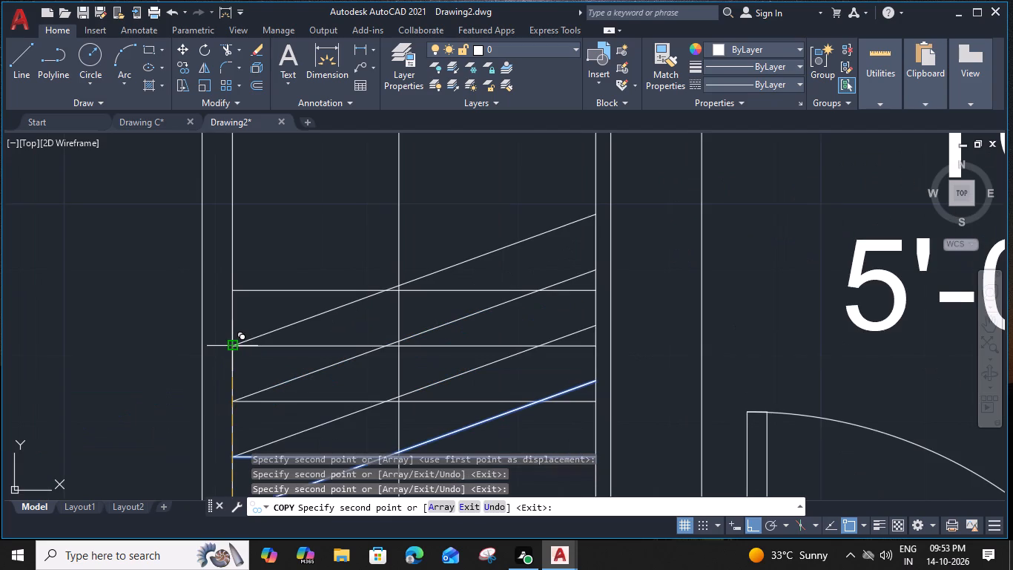
{"action": "left_click", "coordinate": [233, 295]}
{"action": "left_click", "coordinate": [235, 236]}
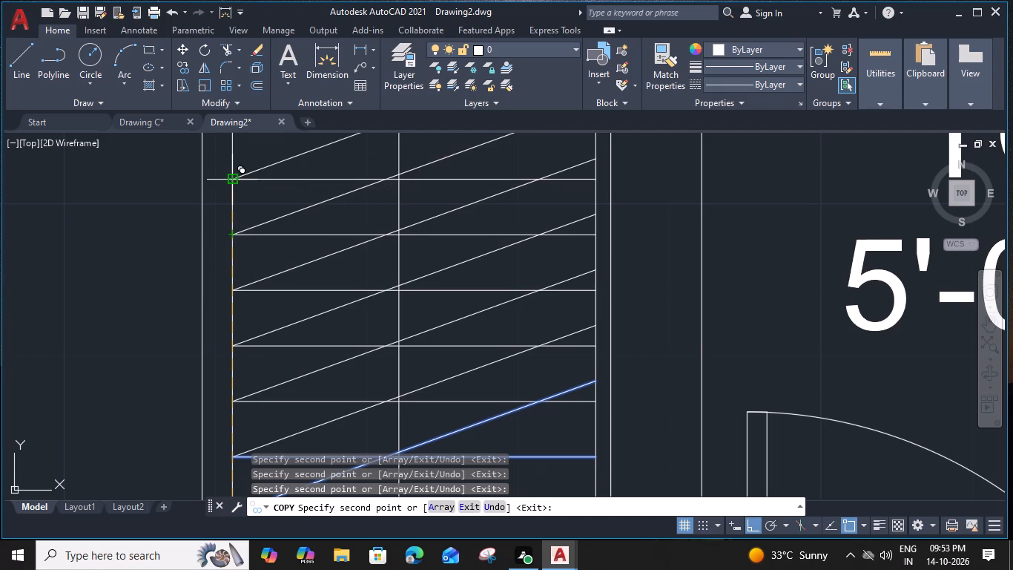
{"action": "left_click", "coordinate": [235, 179]}
Add seven more copies of the line pair northward through the middle of the BED ROOM 2 wardrobe, stacked at the horizontal lines' west ends.
{"action": "middle_click_drag", "start_coordinate": [235, 179], "coordinate": [251, 384]}
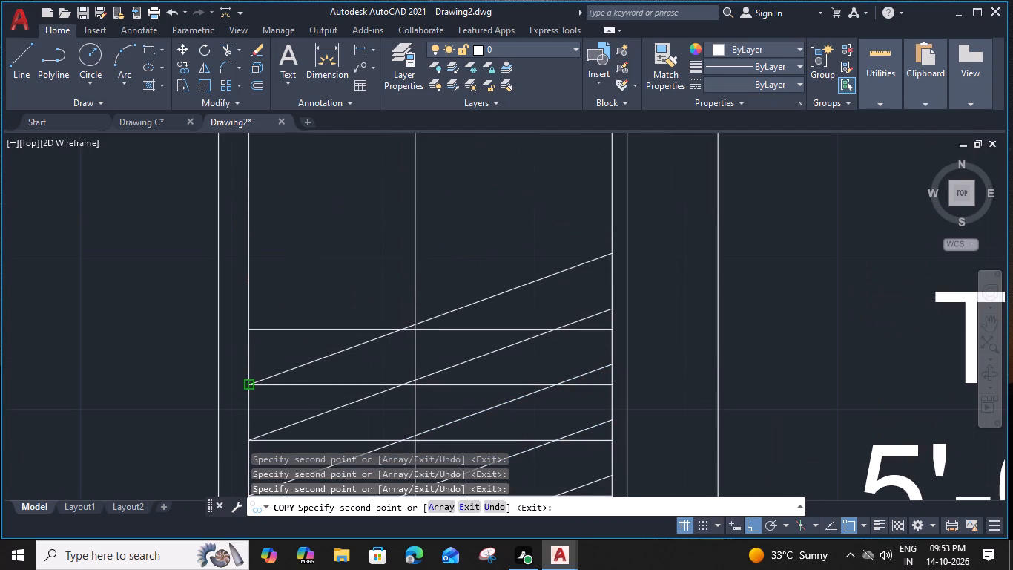
{"action": "left_click", "coordinate": [247, 331]}
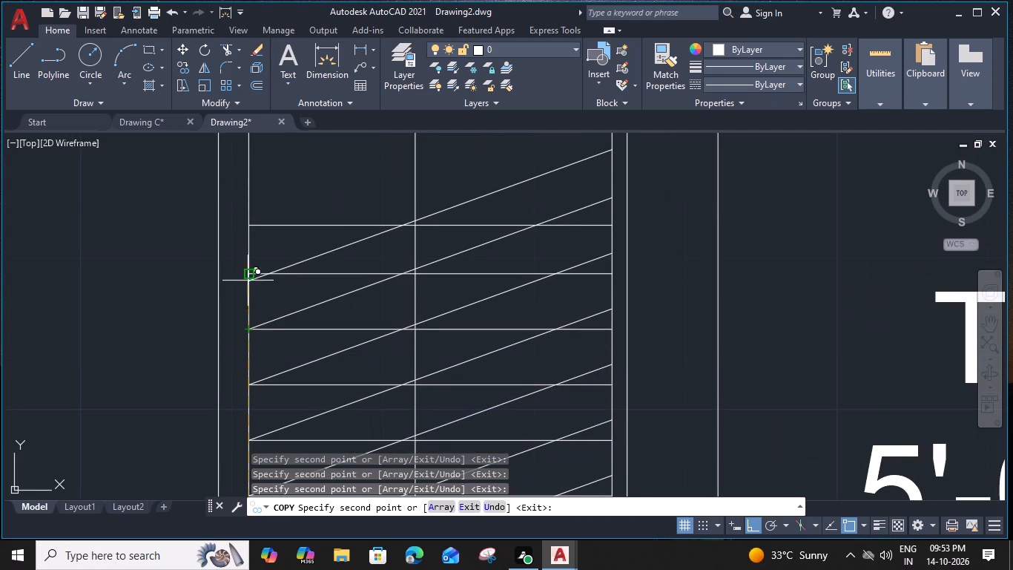
{"action": "left_click", "coordinate": [247, 276]}
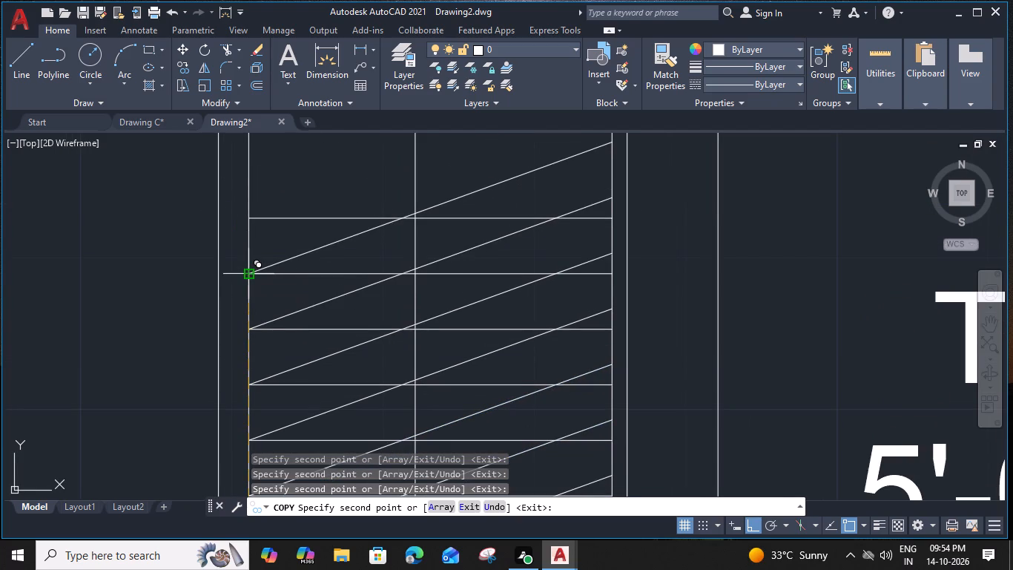
{"action": "middle_click_drag", "start_coordinate": [245, 277], "coordinate": [251, 390]}
{"action": "left_click", "coordinate": [253, 333]}
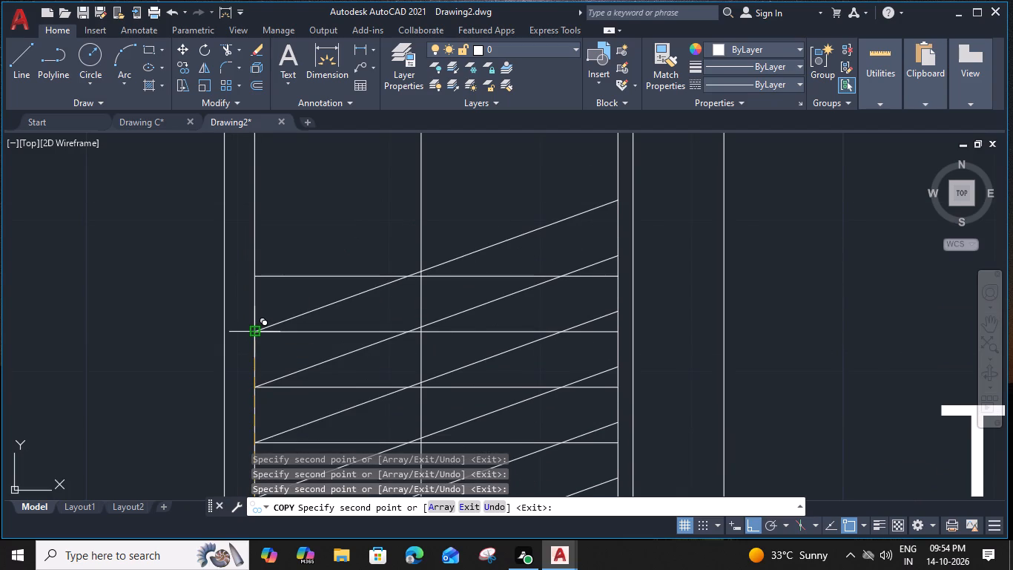
{"action": "left_click", "coordinate": [254, 281]}
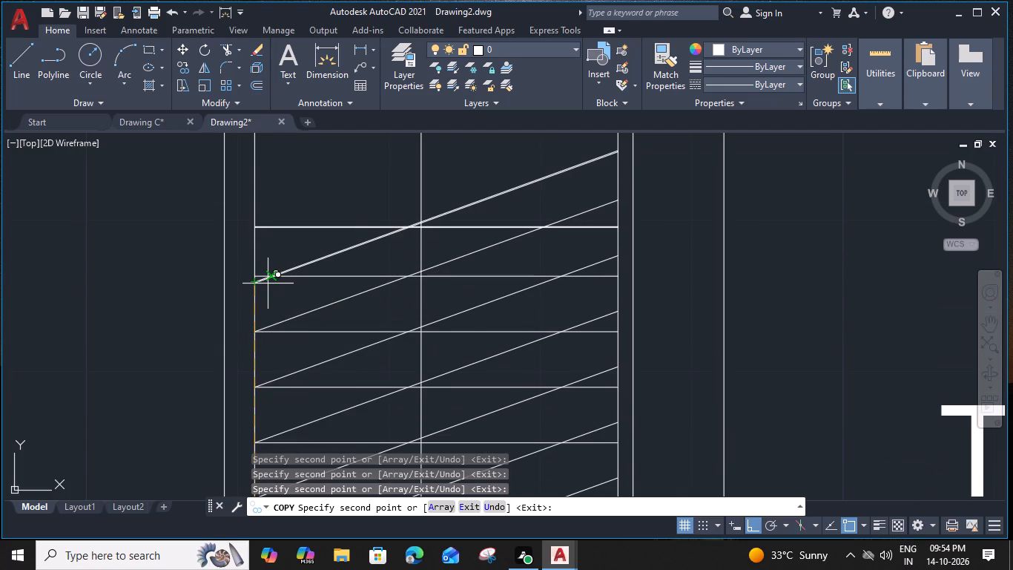
{"action": "left_click", "coordinate": [257, 229]}
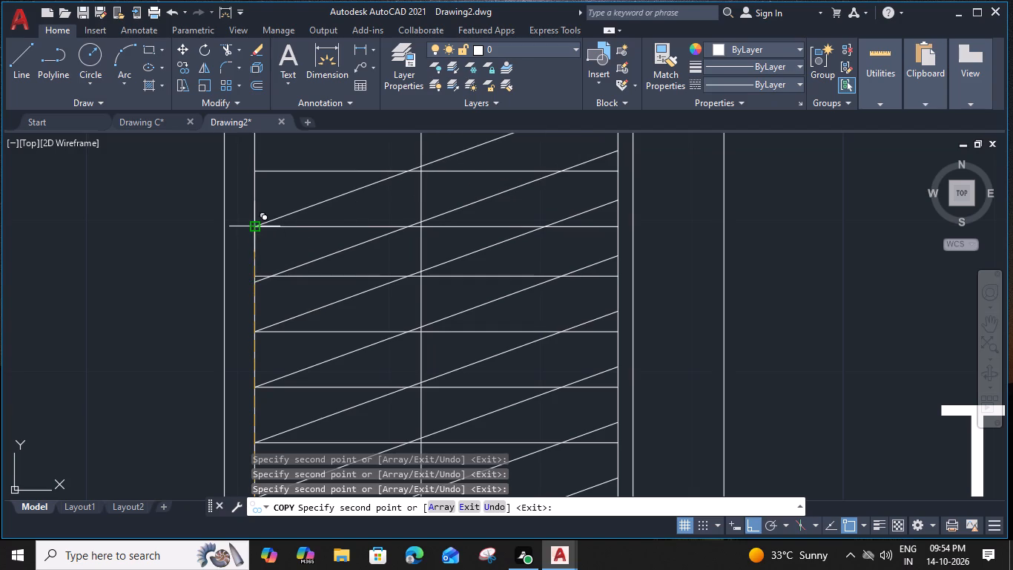
{"action": "middle_click_drag", "start_coordinate": [243, 240], "coordinate": [254, 364]}
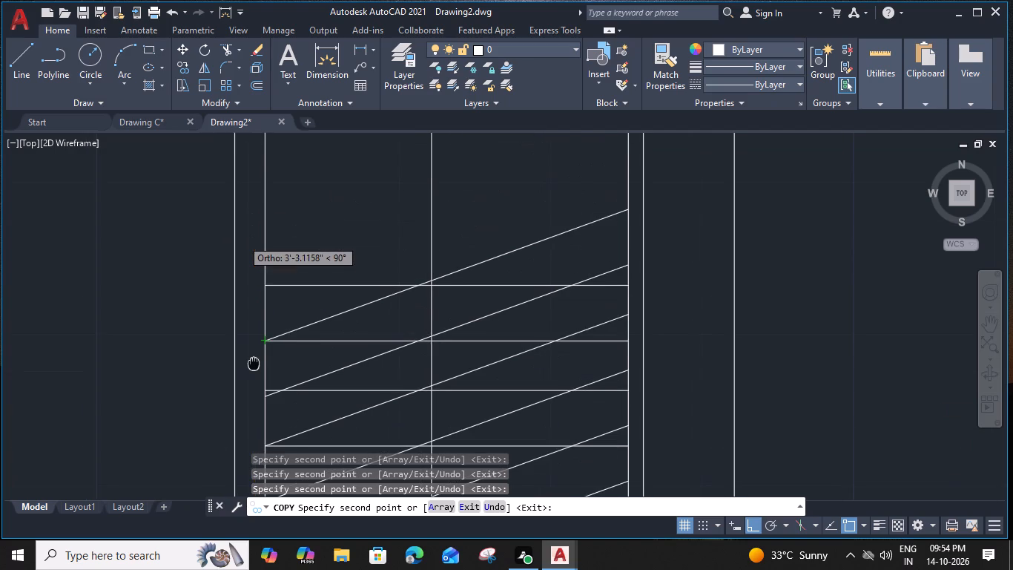
{"action": "left_click", "coordinate": [268, 292]}
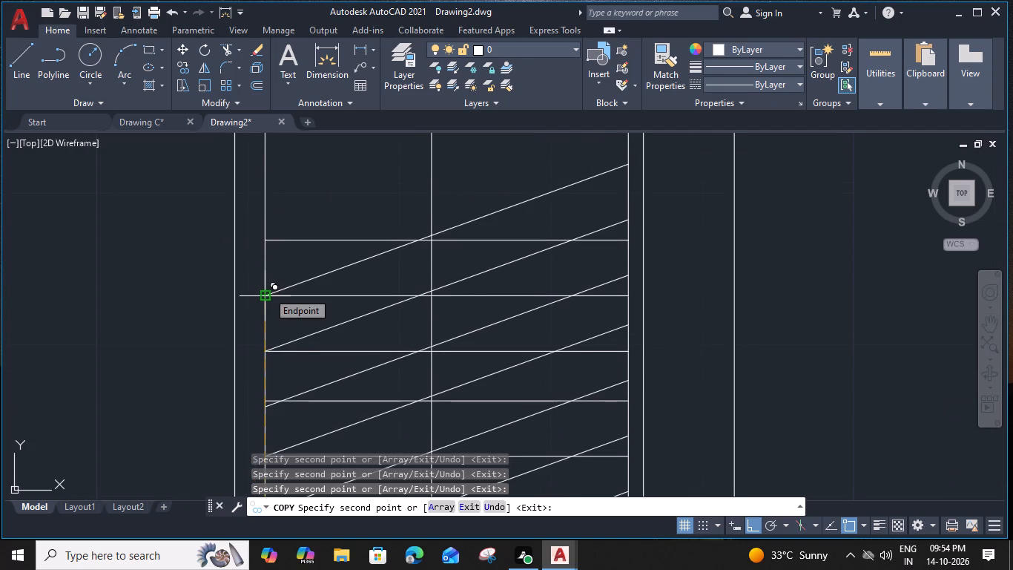
{"action": "left_click", "coordinate": [268, 243]}
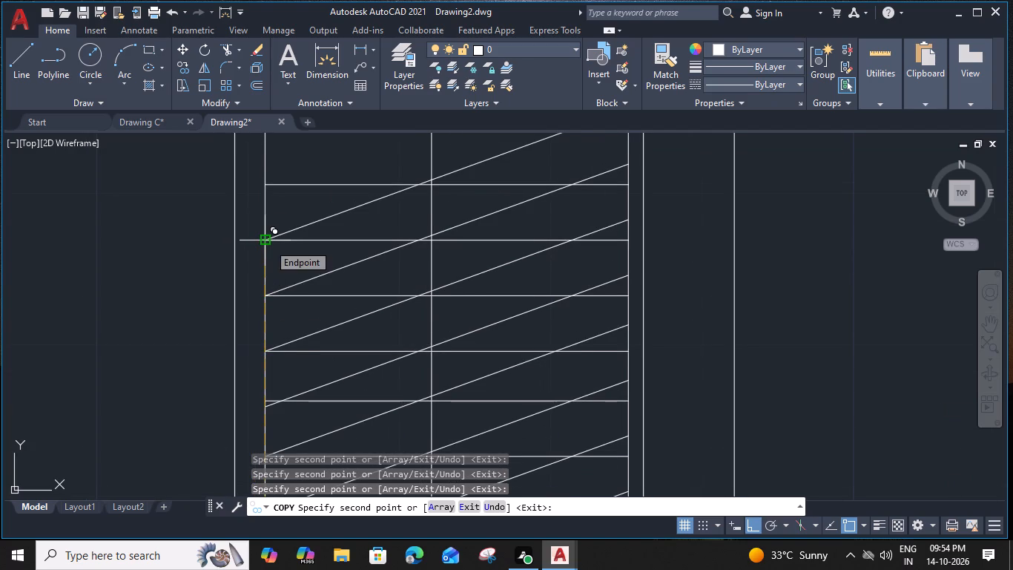
Place six more copies of the line pair up to the north end of the BED ROOM 2 wardrobe.
{"action": "middle_click_drag", "start_coordinate": [269, 243], "coordinate": [253, 383]}
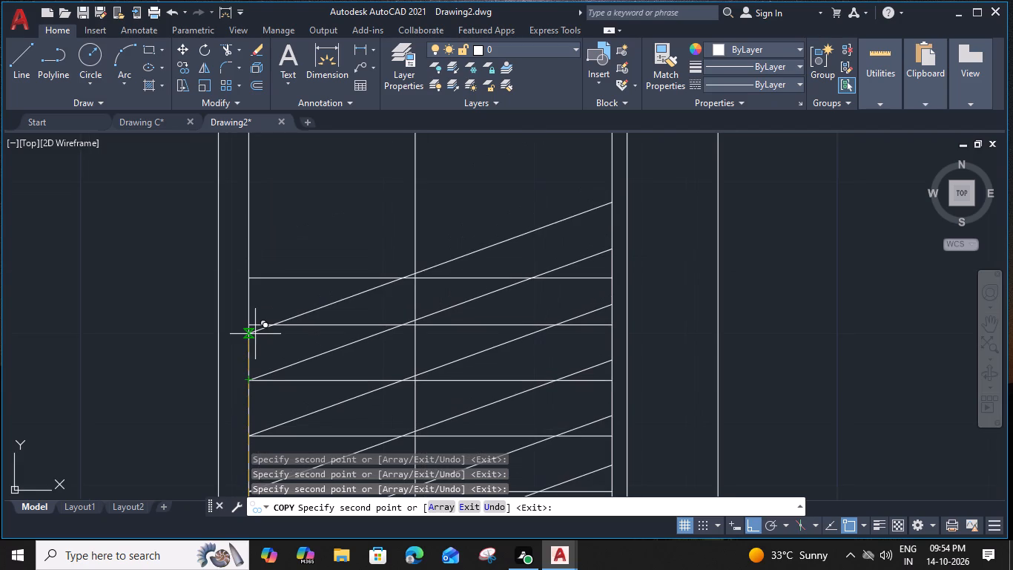
{"action": "left_click", "coordinate": [248, 326]}
{"action": "middle_click_drag", "start_coordinate": [251, 304], "coordinate": [248, 356]}
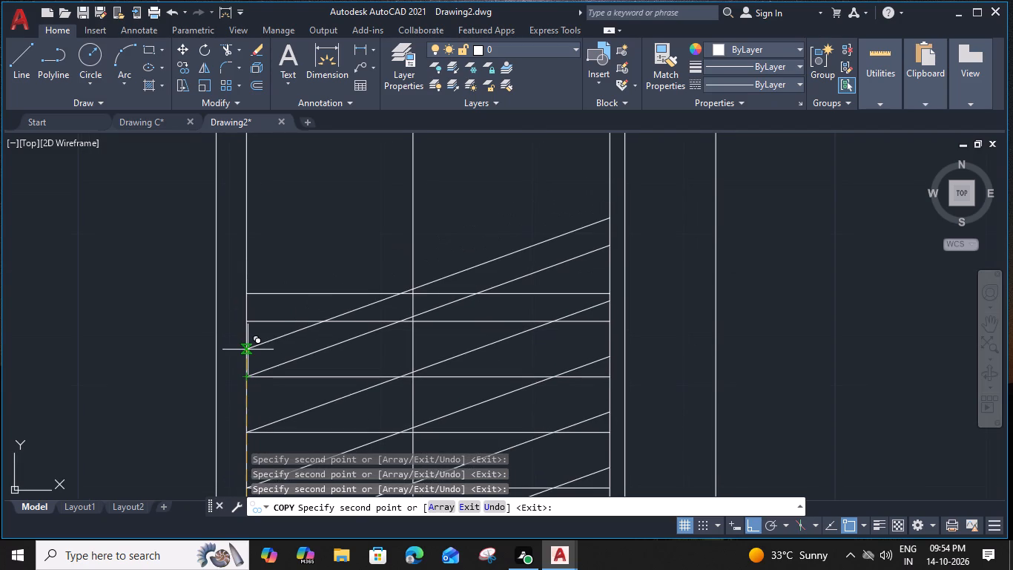
{"action": "left_click", "coordinate": [245, 326]}
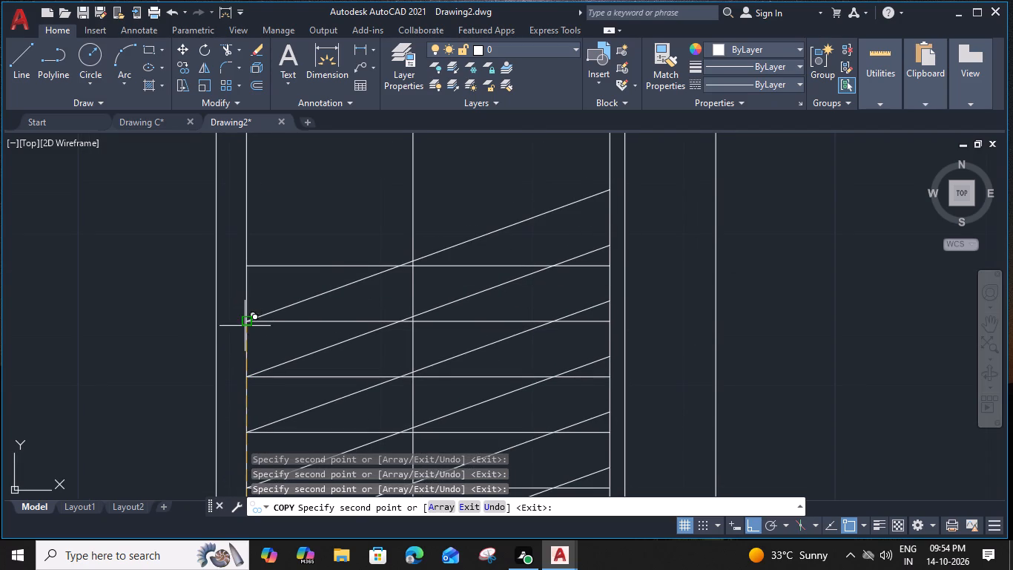
{"action": "left_click", "coordinate": [248, 264]}
{"action": "middle_click_drag", "start_coordinate": [251, 264], "coordinate": [247, 352]}
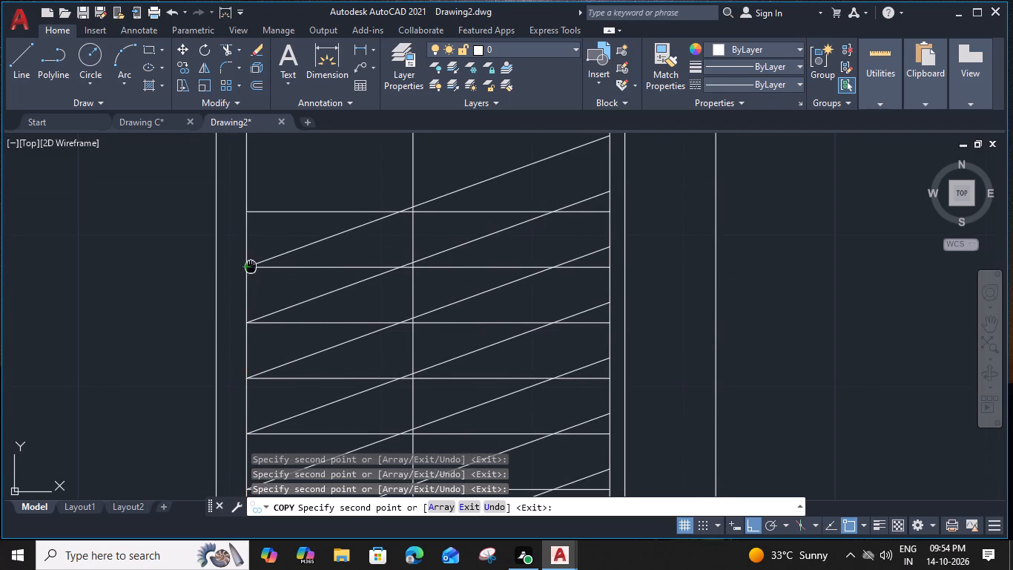
{"action": "left_click", "coordinate": [245, 295]}
{"action": "middle_click_drag", "start_coordinate": [245, 286], "coordinate": [245, 356]}
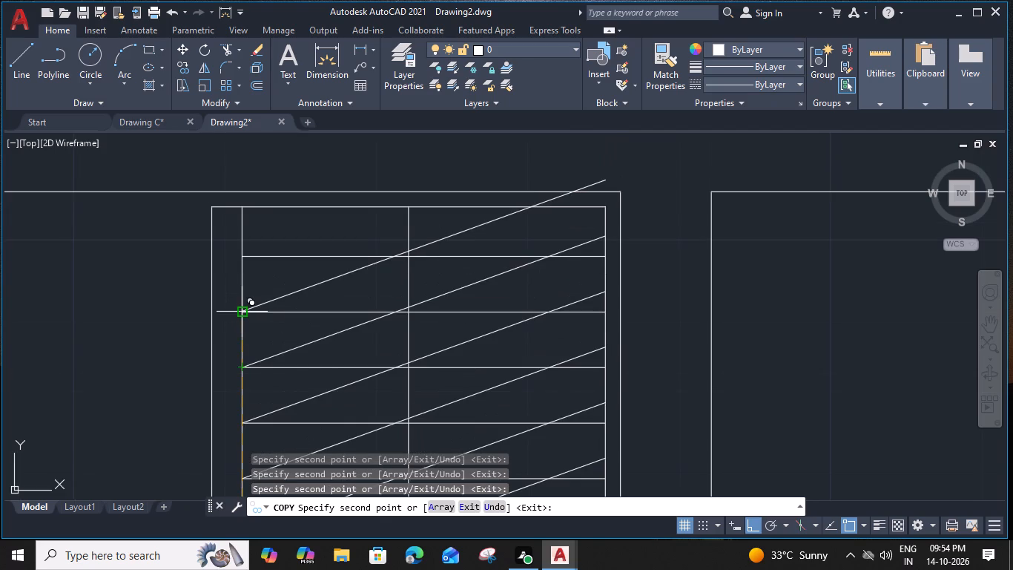
{"action": "left_click", "coordinate": [243, 308]}
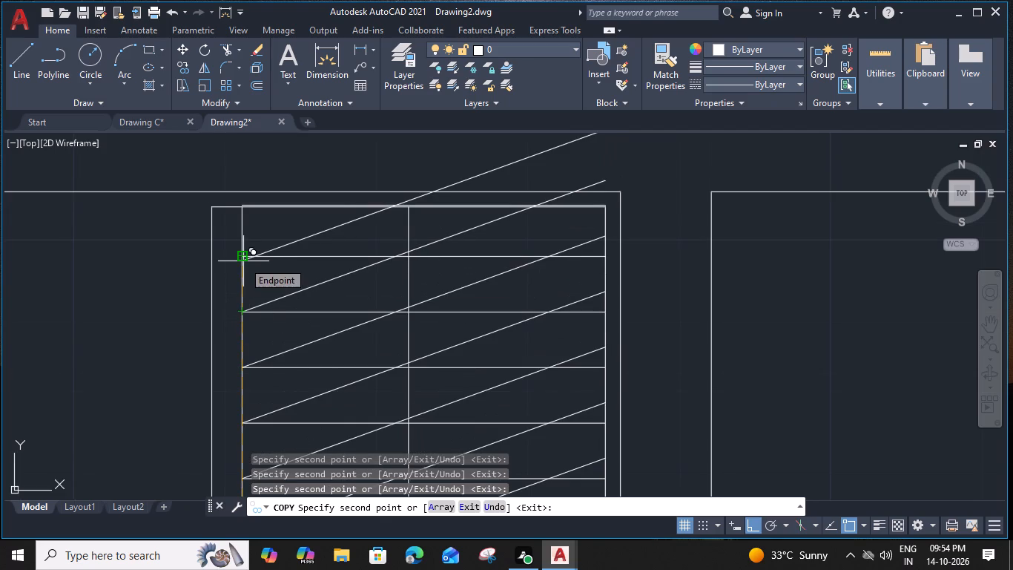
{"action": "left_click", "coordinate": [243, 257]}
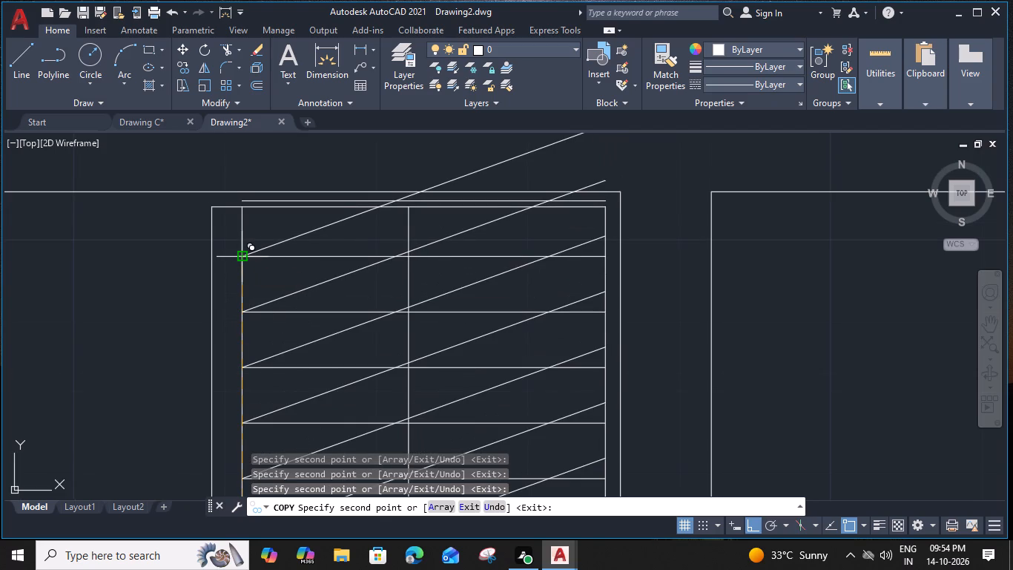
{"action": "key", "text": "Escape"}
Trim the two northernmost slanted lines between the BED ROOM 2 wardrobe's north edge and the horizontal line just beyond it.
{"action": "type", "text": "TR"}
{"action": "key", "text": "space"}
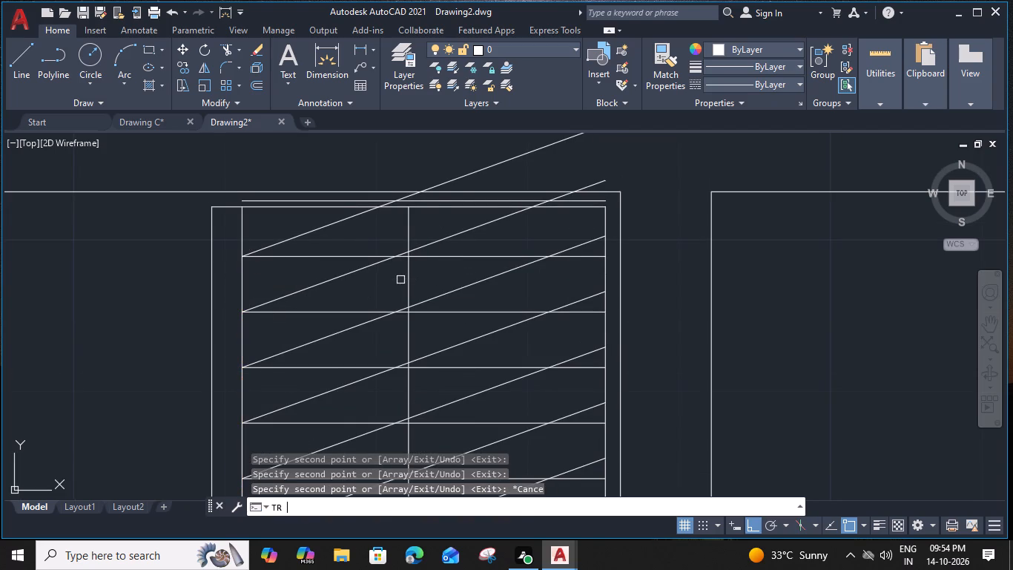
{"action": "scroll", "coordinate": [467, 200], "scroll_direction": "up", "scroll_amount": 2}
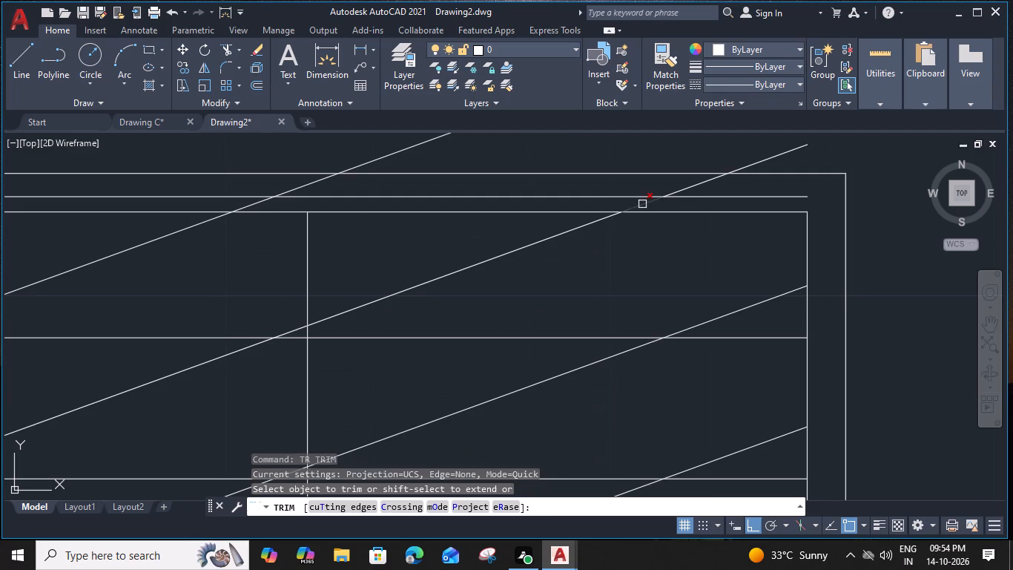
{"action": "left_click", "coordinate": [642, 204]}
{"action": "left_click", "coordinate": [250, 206]}
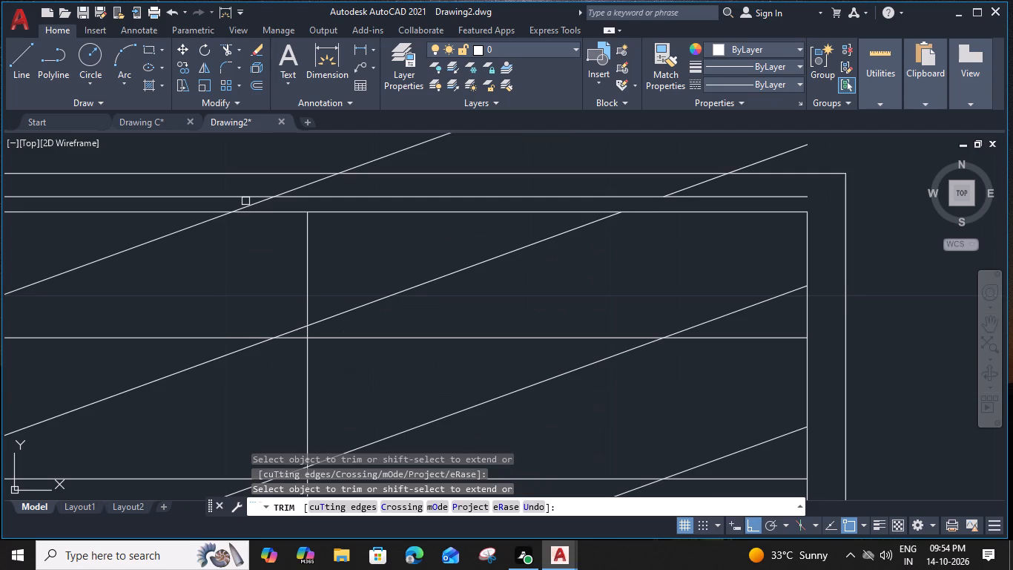
{"action": "key", "text": "Escape"}
Erase the stray horizontal line and the two leftover slanted pieces beyond the BED ROOM 2 wardrobe's north edge.
{"action": "left_click", "coordinate": [721, 184]}
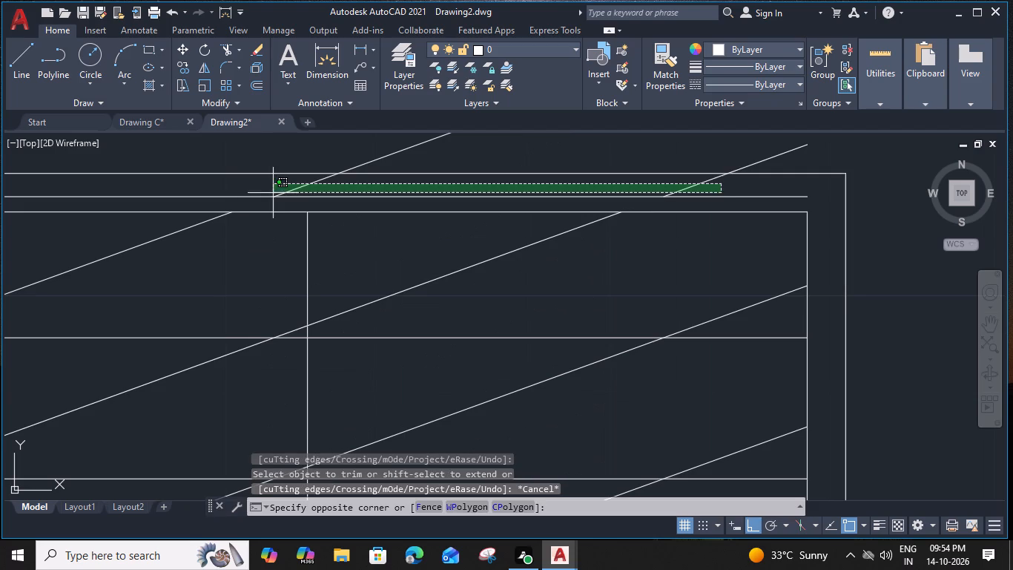
{"action": "left_click", "coordinate": [269, 203]}
{"action": "key", "text": "Delete"}
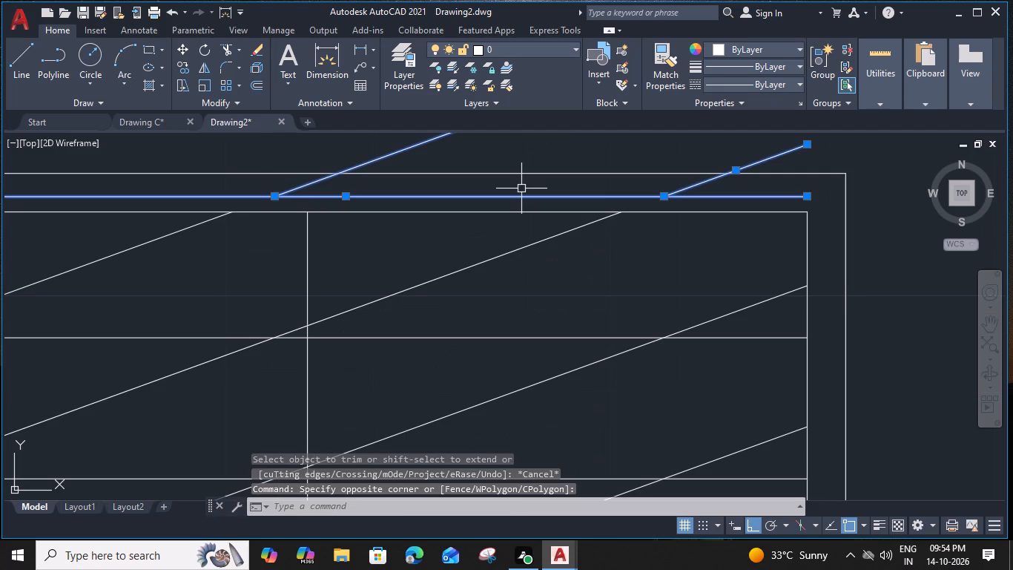
Draw a slanted line in the BED ROOM 3 wardrobe from the inner front line's south end up to the toilet-side back line.
{"action": "scroll", "coordinate": [521, 189], "scroll_direction": "down", "scroll_amount": 6}
{"action": "scroll", "coordinate": [554, 334], "scroll_direction": "down", "scroll_amount": 2}
{"action": "middle_click_drag", "start_coordinate": [557, 331], "coordinate": [524, 192]}
{"action": "middle_click_drag", "start_coordinate": [524, 192], "coordinate": [453, 222]}
{"action": "middle_click_drag", "start_coordinate": [558, 286], "coordinate": [395, 266]}
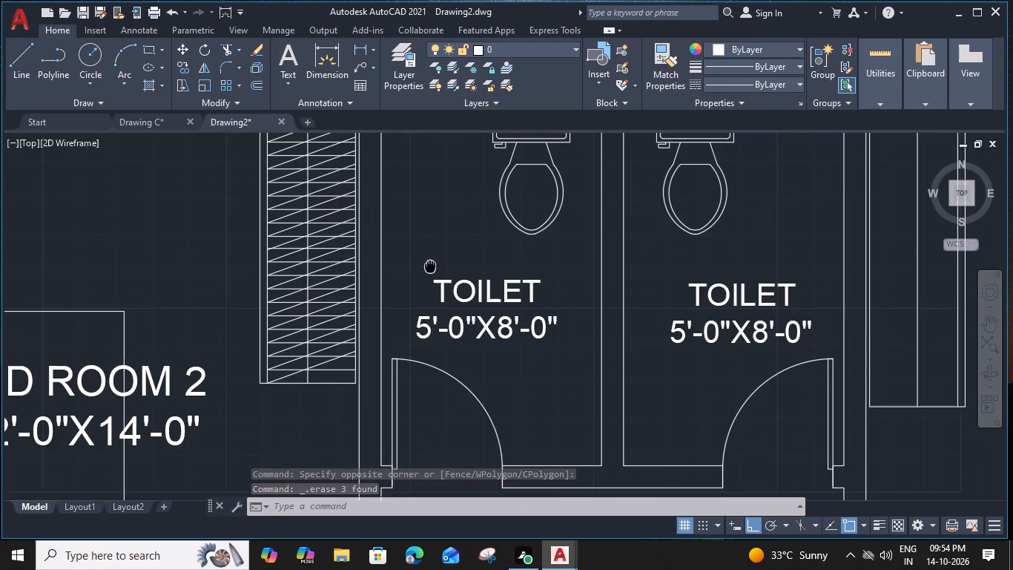
{"action": "middle_click_drag", "start_coordinate": [395, 266], "coordinate": [273, 271]}
{"action": "scroll", "coordinate": [838, 445], "scroll_direction": "up", "scroll_amount": 2}
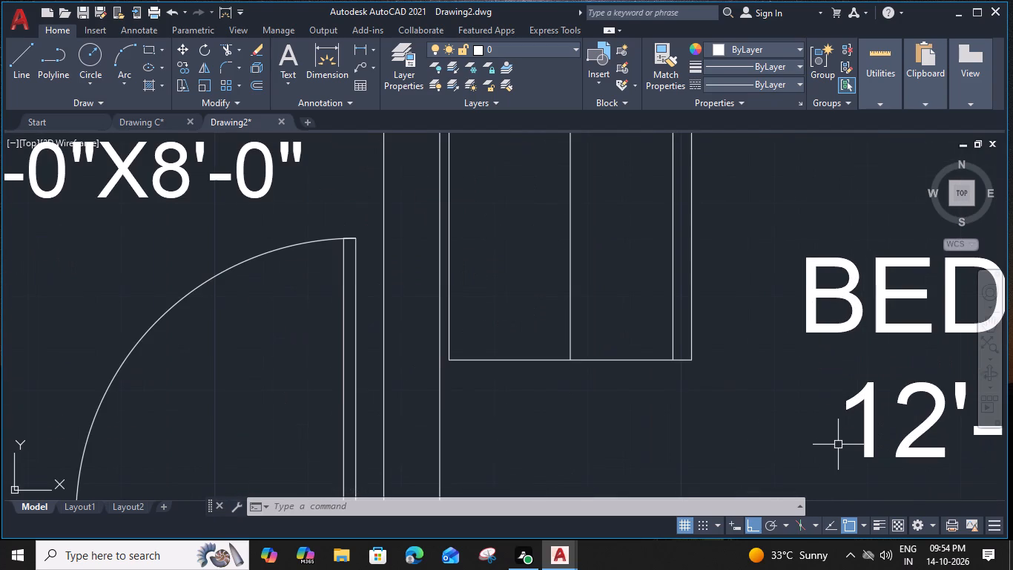
{"action": "type", "text": "L"}
{"action": "key", "text": "space"}
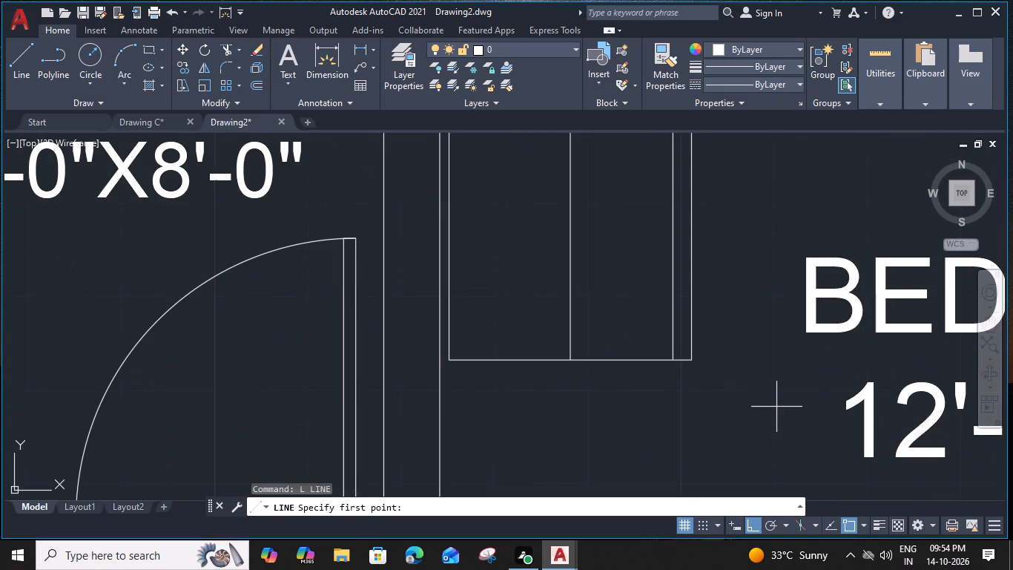
{"action": "scroll", "coordinate": [765, 412], "scroll_direction": "up", "scroll_amount": 1}
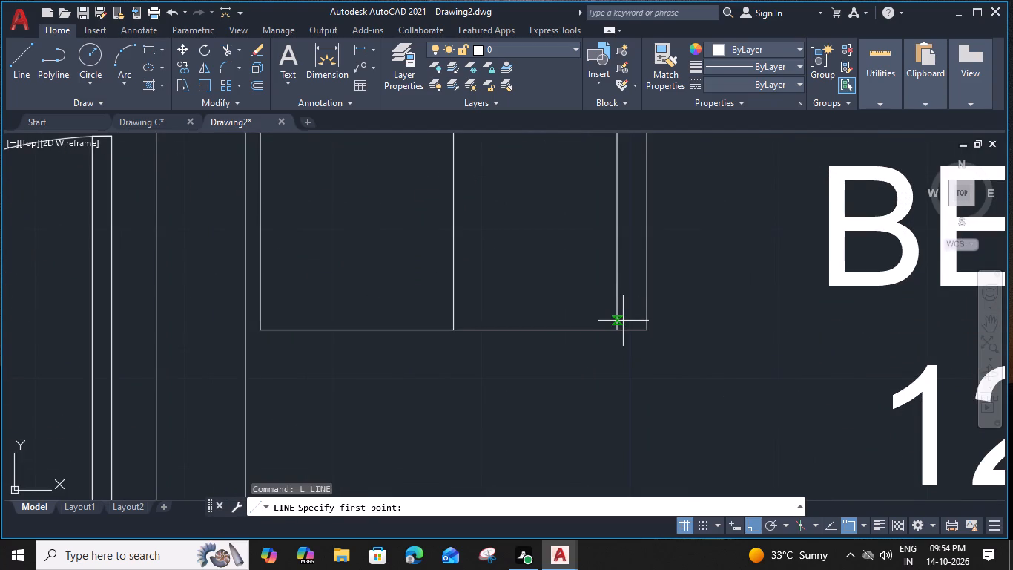
{"action": "left_click", "coordinate": [618, 326]}
{"action": "left_click", "coordinate": [261, 204]}
{"action": "key", "text": "Escape"}
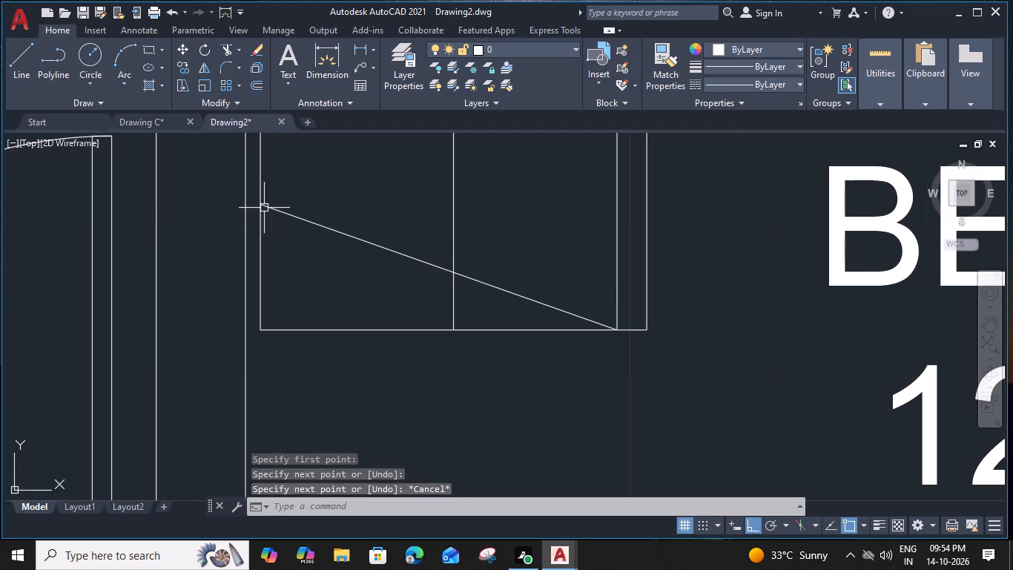
Draw a second slanted line crossing the first in the BED ROOM 3 wardrobe, from the toilet-side back line to the inner front line.
{"action": "type", "text": "L"}
{"action": "key", "text": "space"}
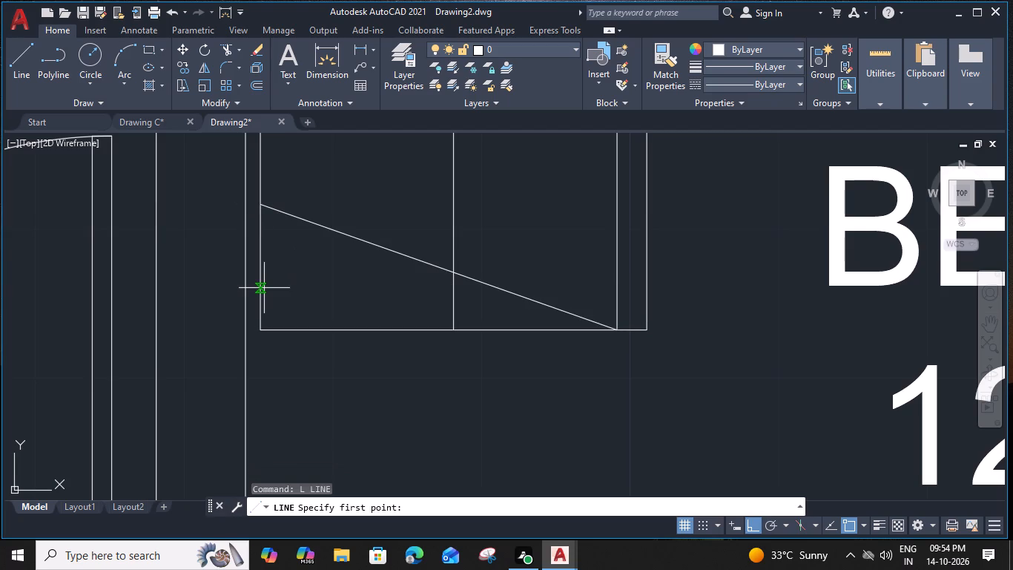
{"action": "left_click", "coordinate": [260, 284]}
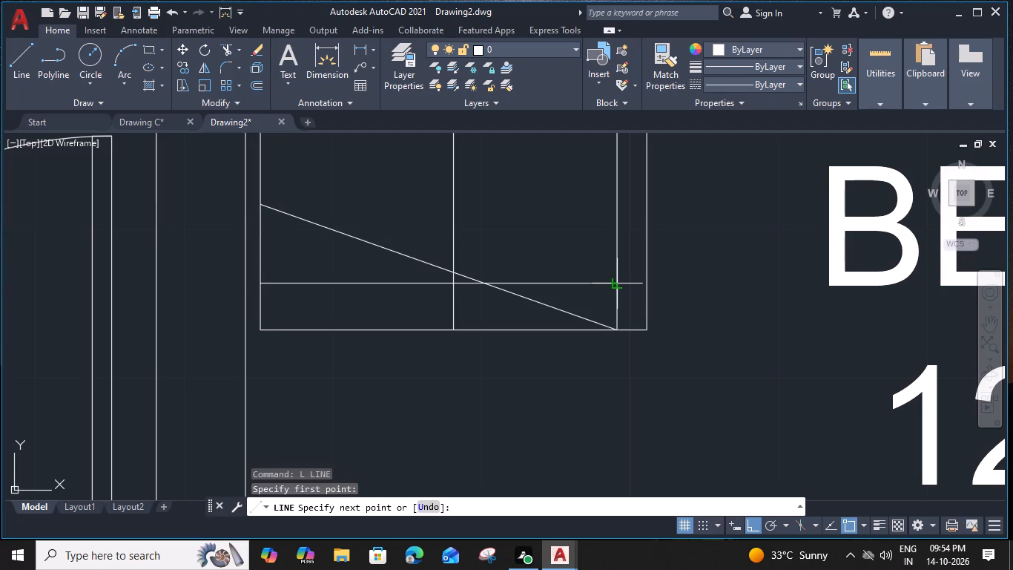
{"action": "left_click", "coordinate": [618, 240]}
{"action": "key", "text": "Escape"}
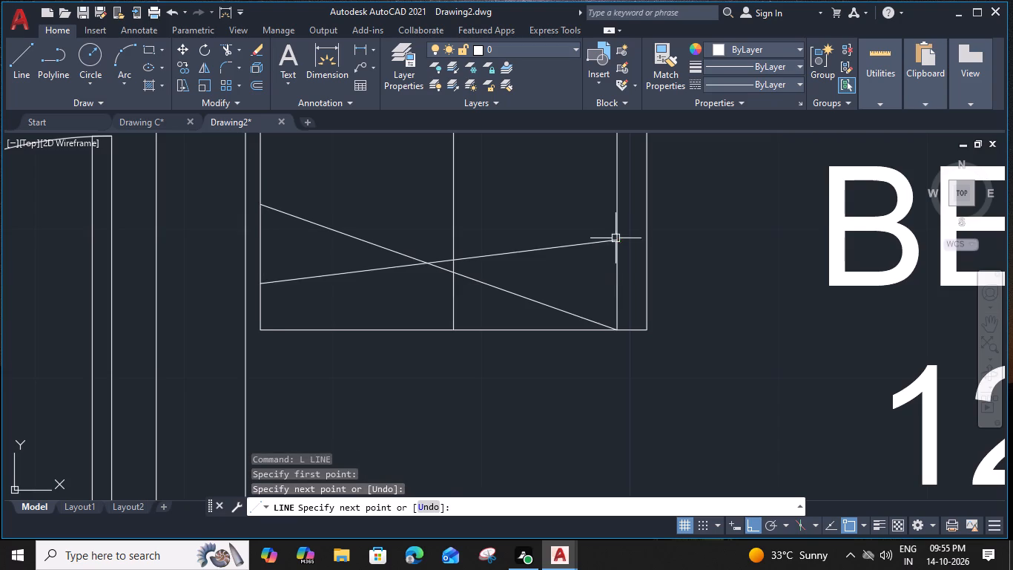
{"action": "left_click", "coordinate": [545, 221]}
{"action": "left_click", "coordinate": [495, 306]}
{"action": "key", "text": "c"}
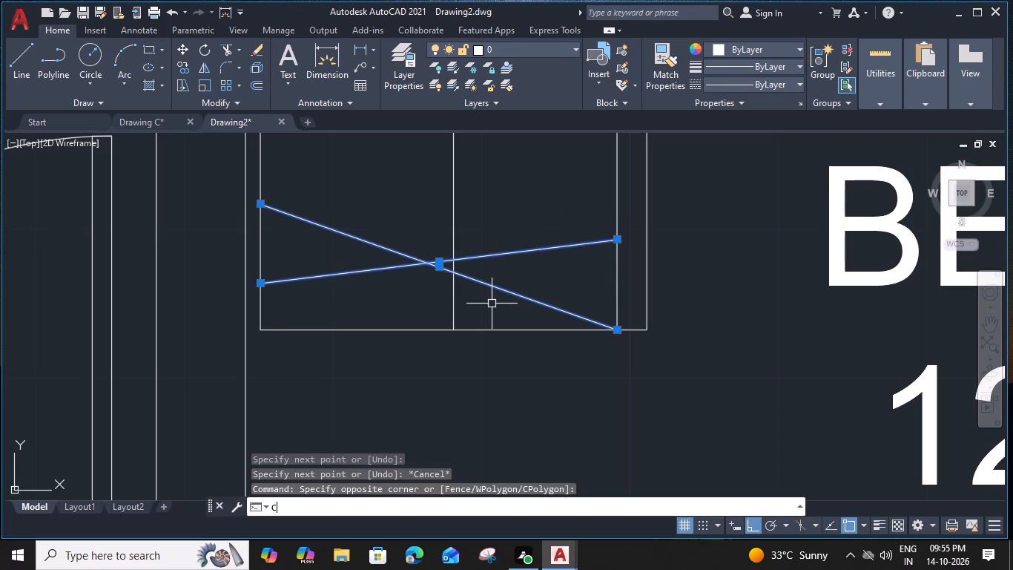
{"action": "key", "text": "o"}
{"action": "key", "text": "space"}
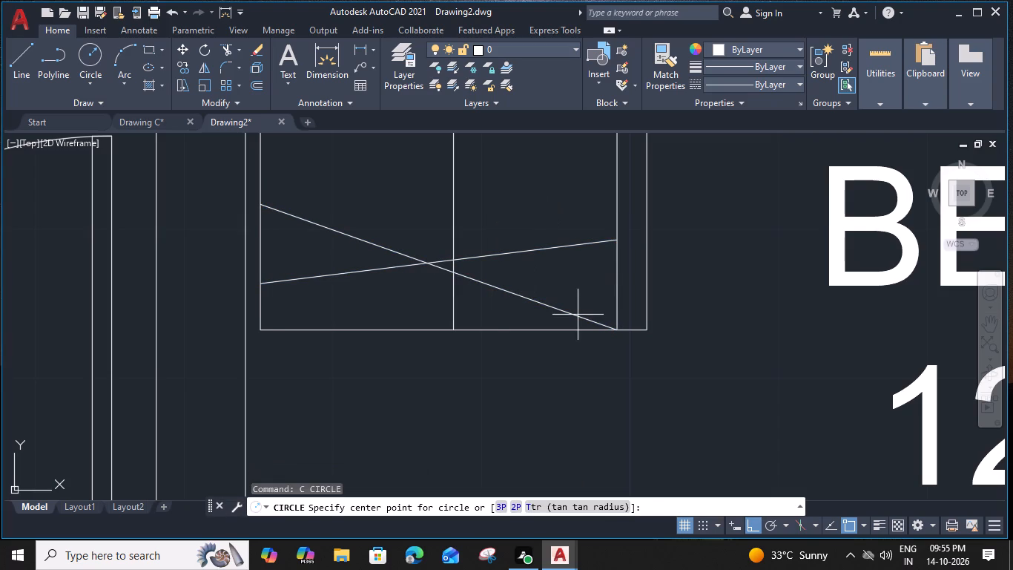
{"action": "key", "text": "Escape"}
Copy the crossed line pair from its south end point, placing five copies northward along the BED ROOM 3 wardrobe's inner front line.
{"action": "left_click", "coordinate": [518, 230]}
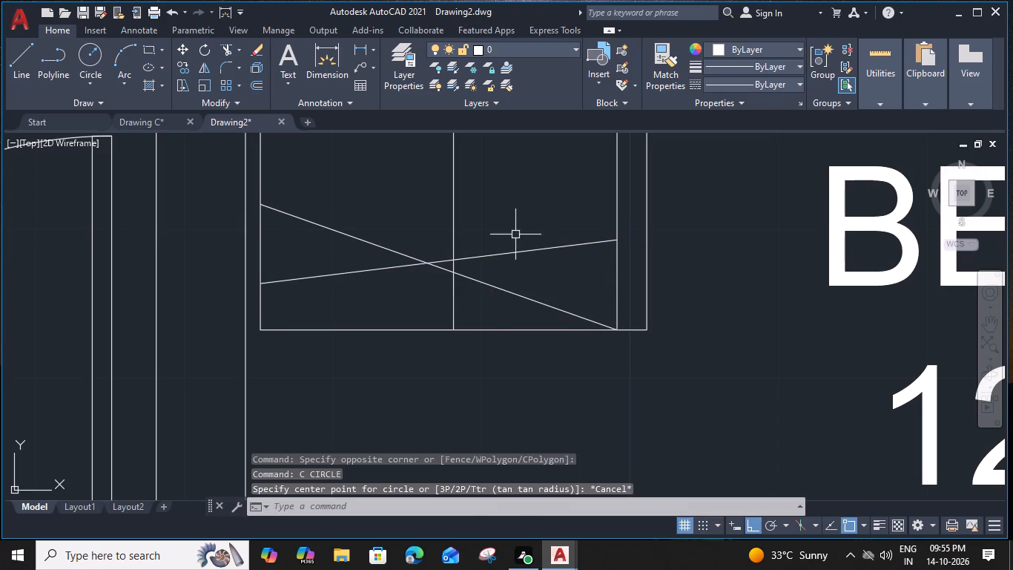
{"action": "left_click", "coordinate": [488, 301]}
{"action": "type", "text": "CO"}
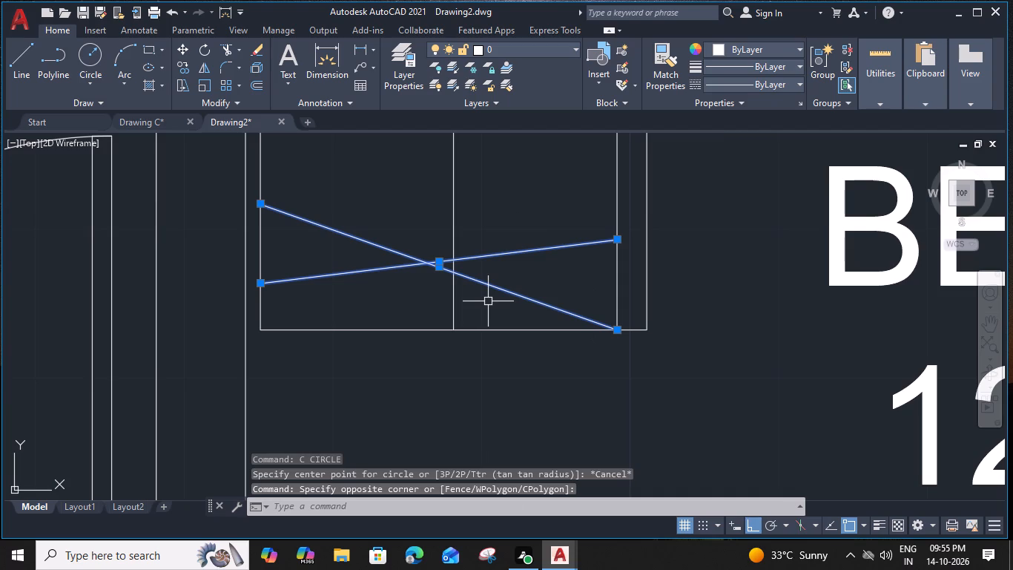
{"action": "key", "text": "space"}
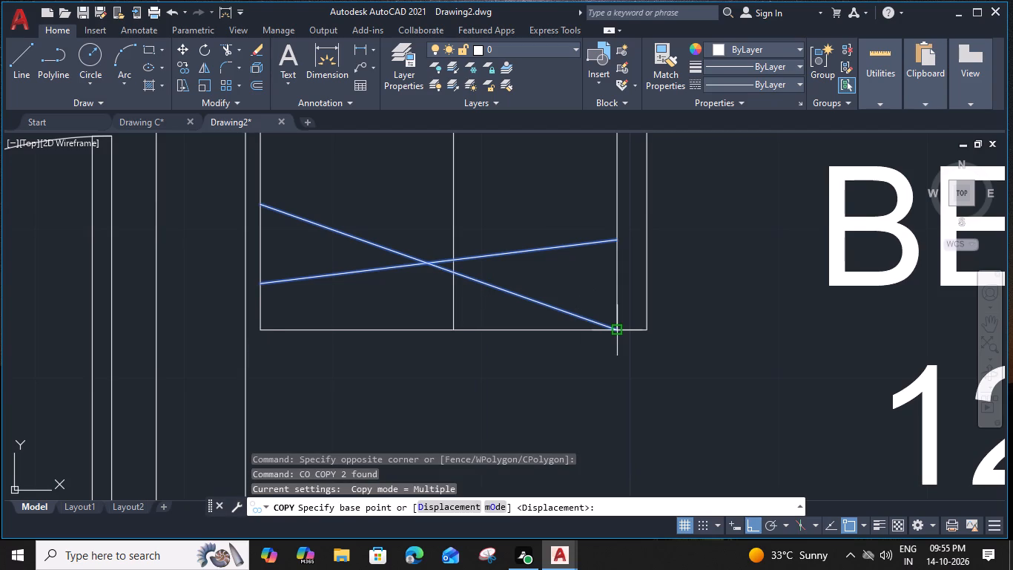
{"action": "left_click", "coordinate": [616, 330]}
{"action": "left_click", "coordinate": [621, 237]}
{"action": "middle_click_drag", "start_coordinate": [618, 242], "coordinate": [618, 324]}
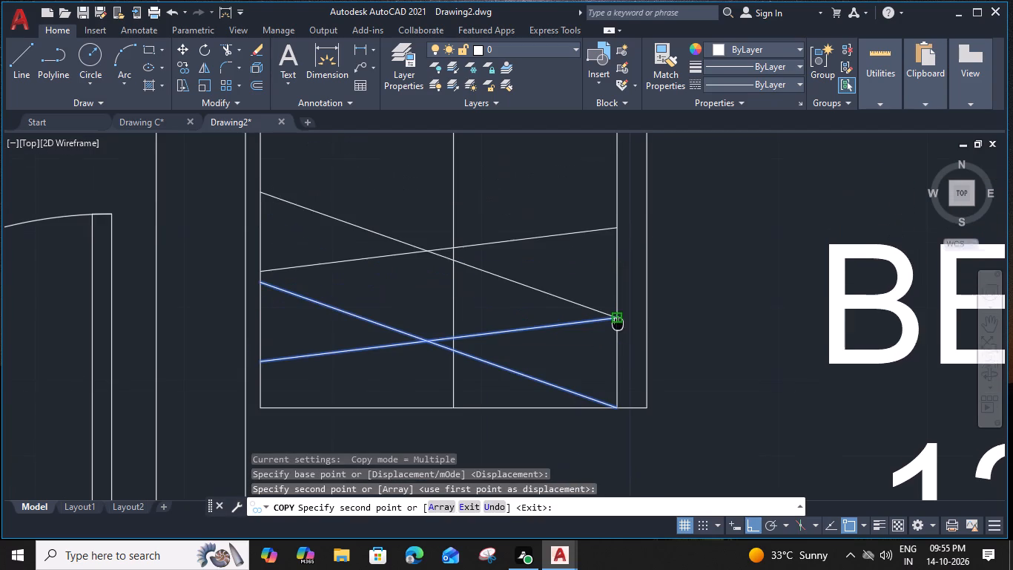
{"action": "left_click", "coordinate": [621, 232]}
{"action": "middle_click_drag", "start_coordinate": [620, 240], "coordinate": [621, 334]}
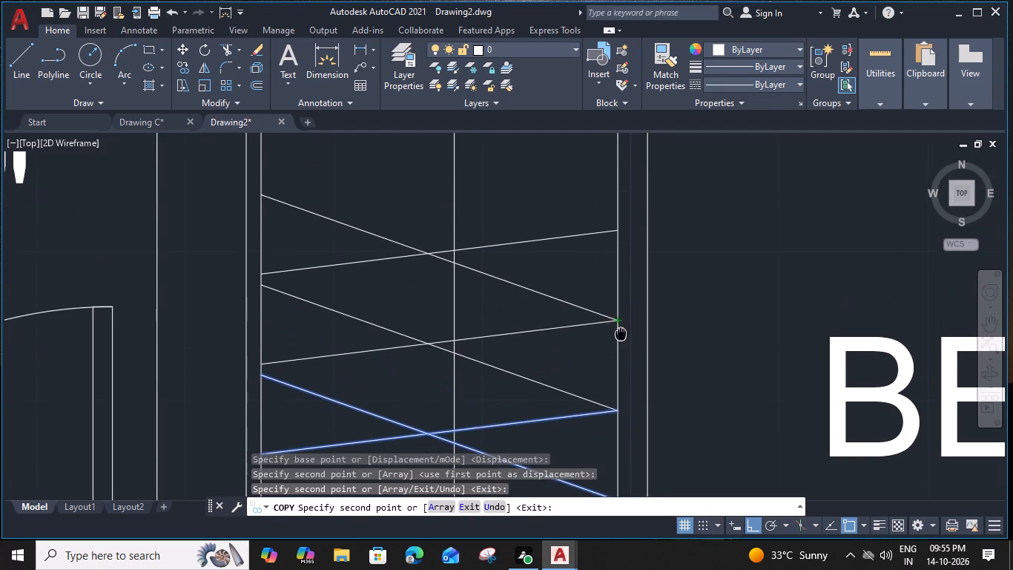
{"action": "left_click", "coordinate": [617, 230]}
{"action": "middle_click_drag", "start_coordinate": [617, 230], "coordinate": [604, 387]}
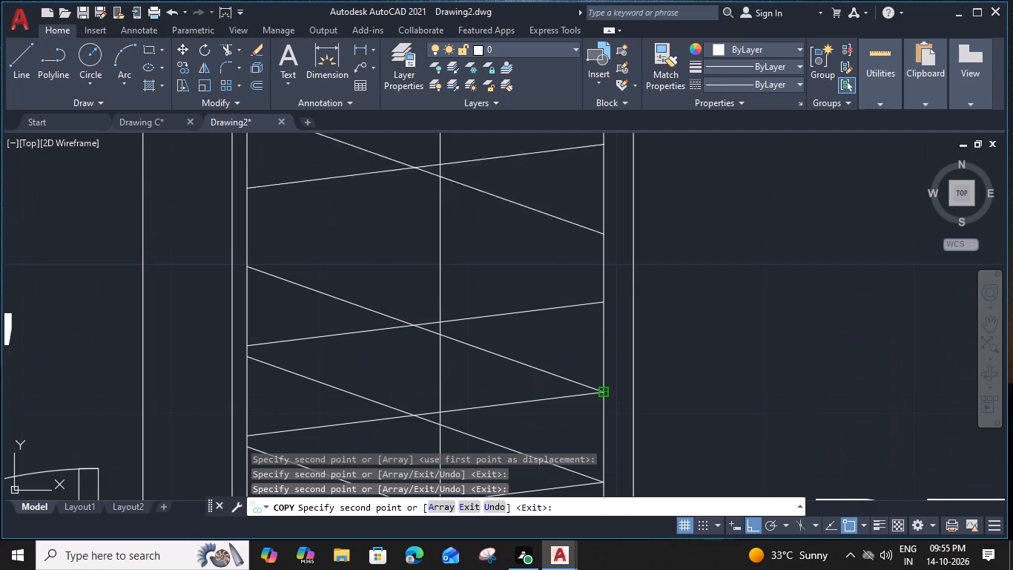
{"action": "left_click", "coordinate": [604, 302]}
{"action": "middle_click_drag", "start_coordinate": [601, 280], "coordinate": [595, 413]}
{"action": "left_click", "coordinate": [599, 342]}
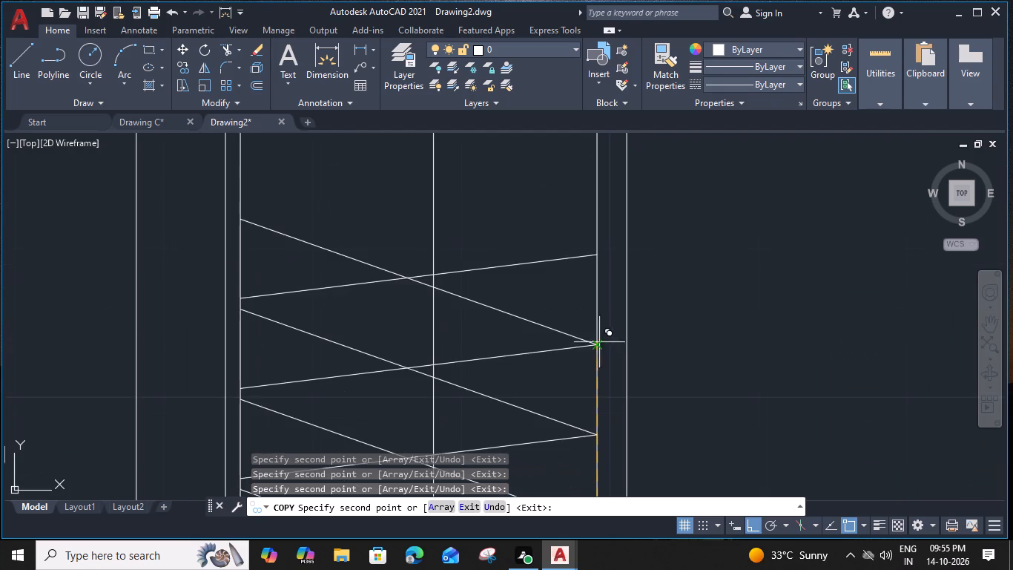
Place seven more copies of the line pair up to the north end of the BED ROOM 3 wardrobe.
{"action": "middle_click_drag", "start_coordinate": [603, 338], "coordinate": [599, 445]}
{"action": "left_click", "coordinate": [593, 361]}
{"action": "scroll", "coordinate": [593, 359], "scroll_direction": "down", "scroll_amount": 2}
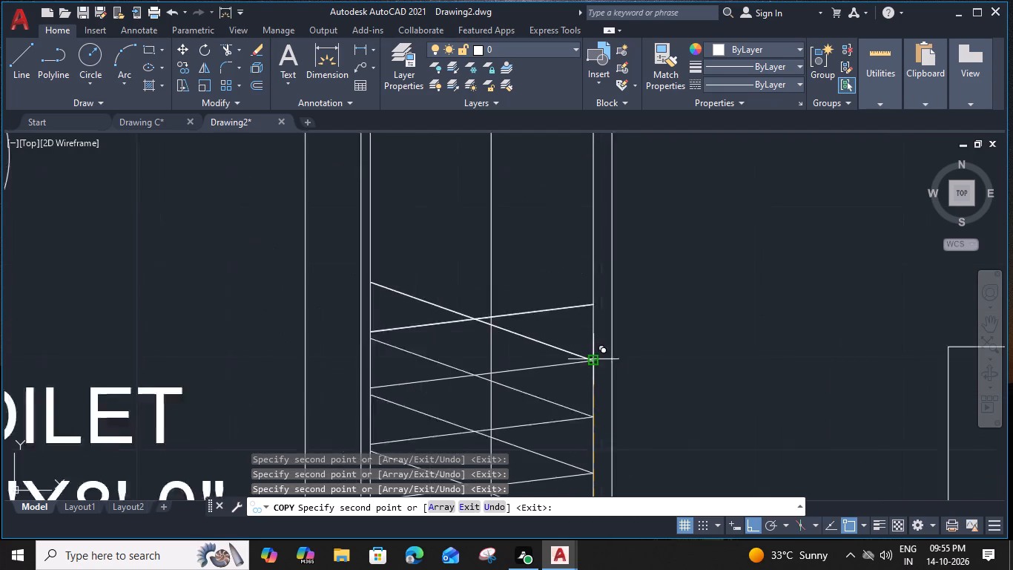
{"action": "left_click", "coordinate": [593, 325]}
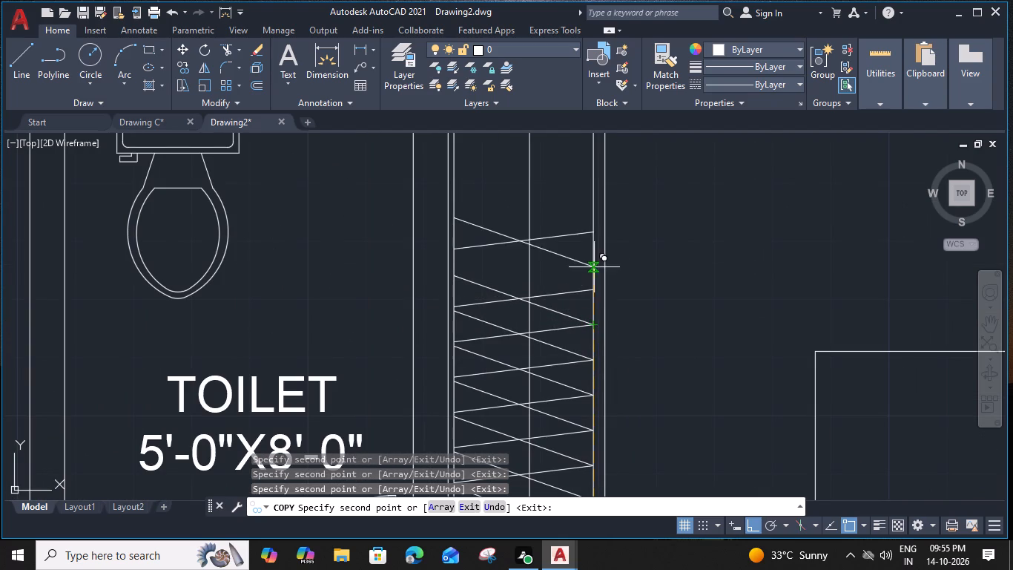
{"action": "left_click", "coordinate": [593, 287]}
{"action": "middle_click_drag", "start_coordinate": [595, 290], "coordinate": [599, 405]}
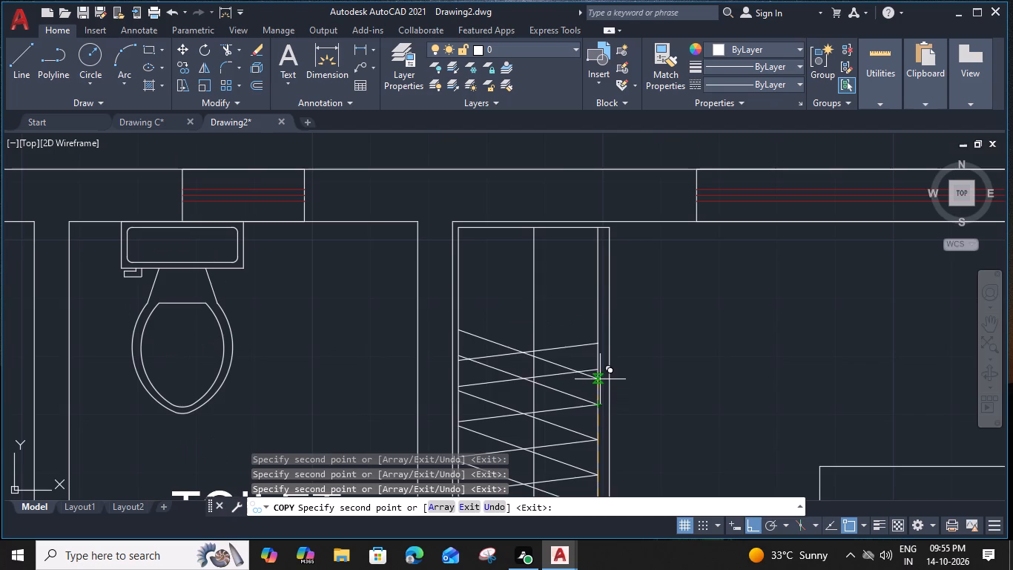
{"action": "left_click", "coordinate": [598, 372]}
{"action": "left_click", "coordinate": [595, 333]}
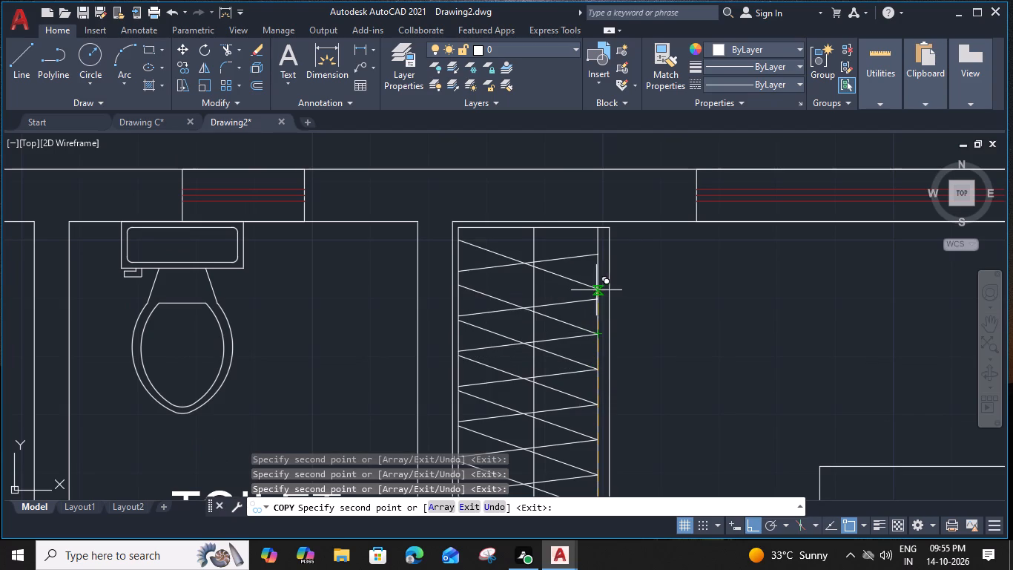
{"action": "left_click", "coordinate": [599, 301]}
{"action": "left_click", "coordinate": [595, 263]}
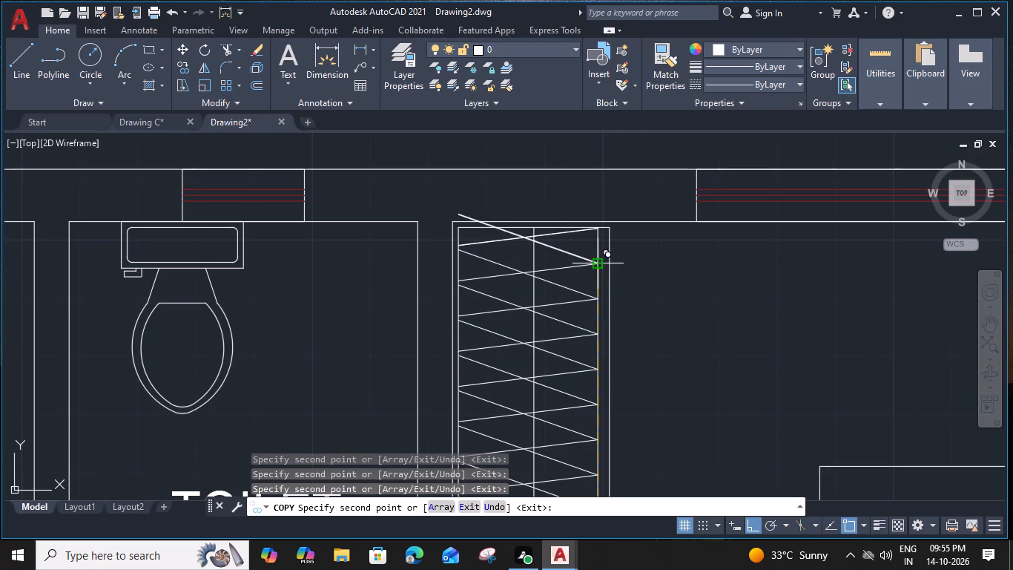
{"action": "key", "text": "Escape"}
Trim the northernmost slanted line between the BED ROOM 3 wardrobe's north edge and the wall line, and erase the leftover piece beyond.
{"action": "type", "text": "TR"}
{"action": "key", "text": "space"}
{"action": "scroll", "coordinate": [487, 224], "scroll_direction": "up", "scroll_amount": 3}
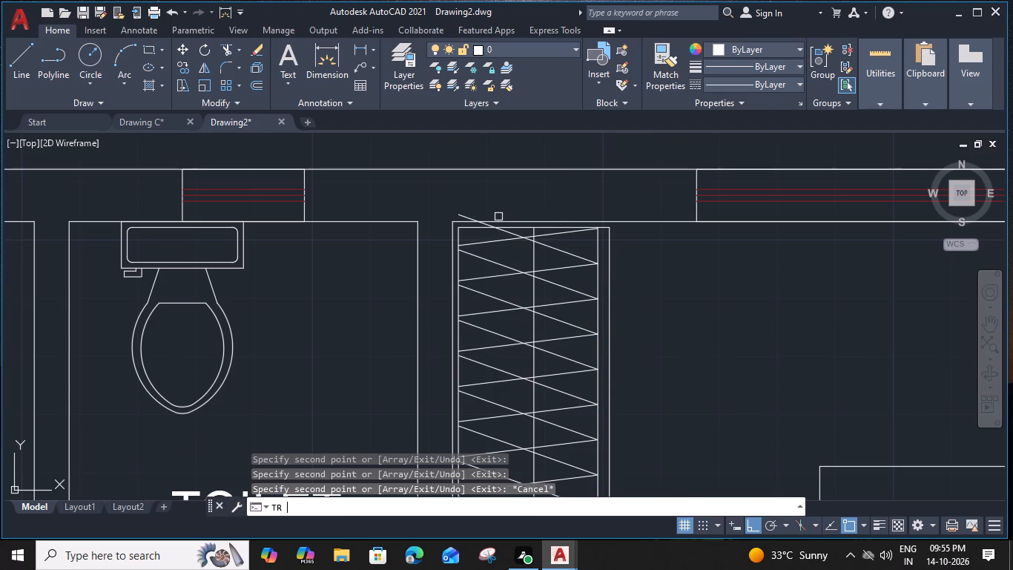
{"action": "left_click", "coordinate": [485, 220]}
{"action": "key", "text": "Escape"}
{"action": "left_click", "coordinate": [405, 190]}
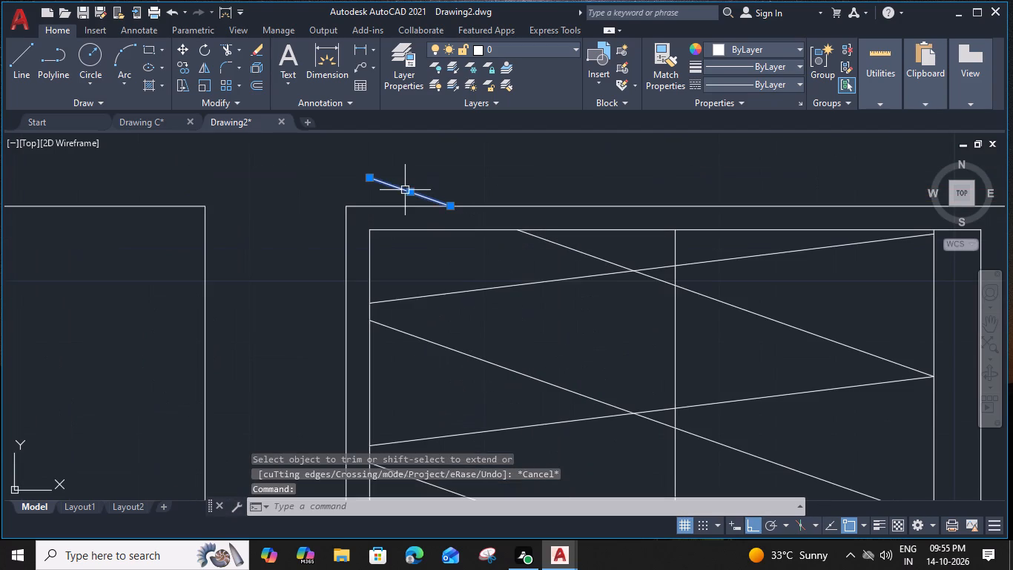
{"action": "key", "text": "Delete"}
Draw a lengthwise centre line in the storage unit on the west side of UTILITY, from its south edge midpoint to its north edge.
{"action": "scroll", "coordinate": [414, 284], "scroll_direction": "down", "scroll_amount": 5}
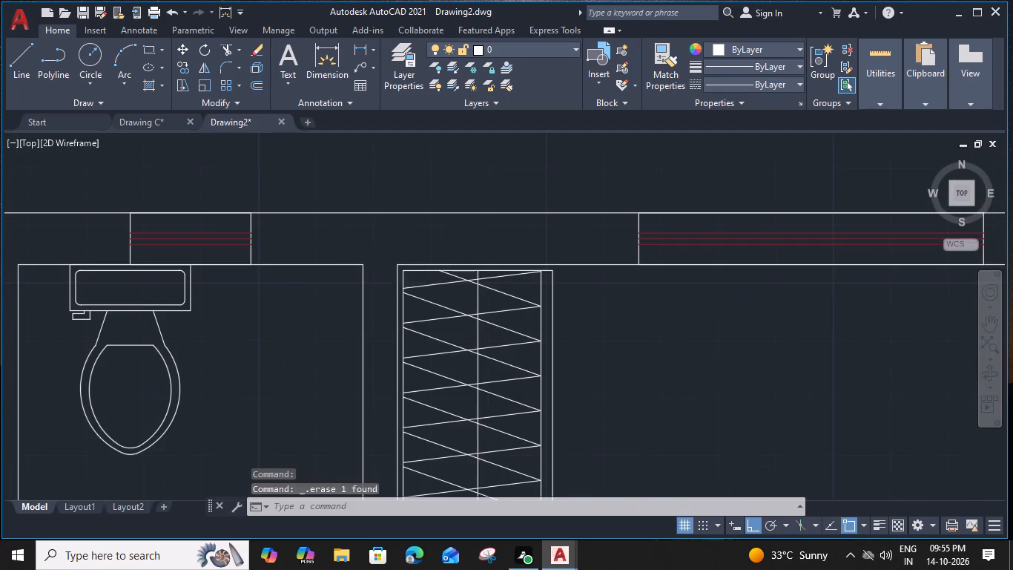
{"action": "middle_click_drag", "start_coordinate": [429, 321], "coordinate": [570, 191]}
{"action": "middle_click_drag", "start_coordinate": [561, 288], "coordinate": [575, 207]}
{"action": "scroll", "coordinate": [573, 281], "scroll_direction": "down", "scroll_amount": 2}
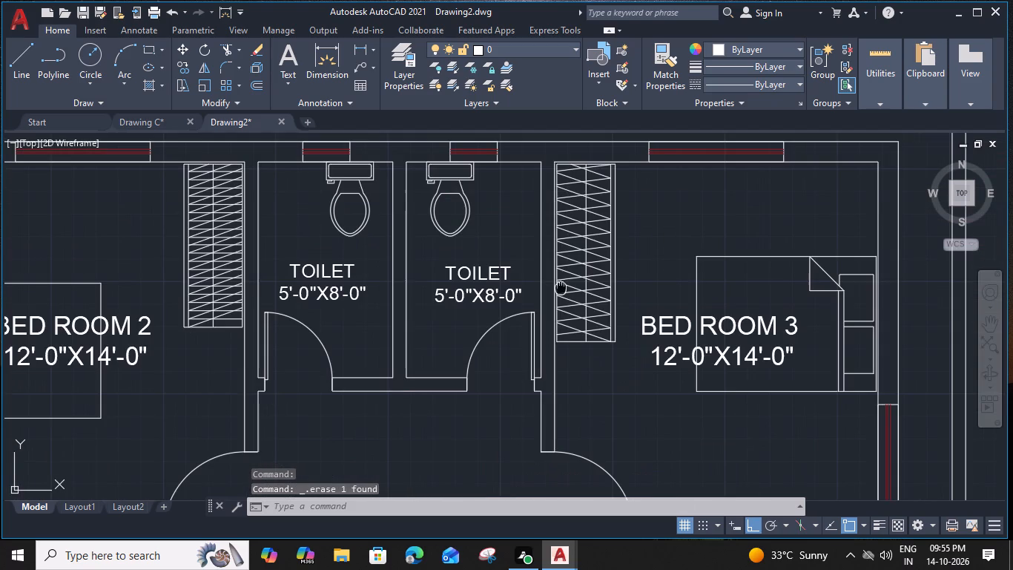
{"action": "middle_click_drag", "start_coordinate": [541, 367], "coordinate": [573, 100]}
{"action": "middle_click_drag", "start_coordinate": [538, 316], "coordinate": [500, 171]}
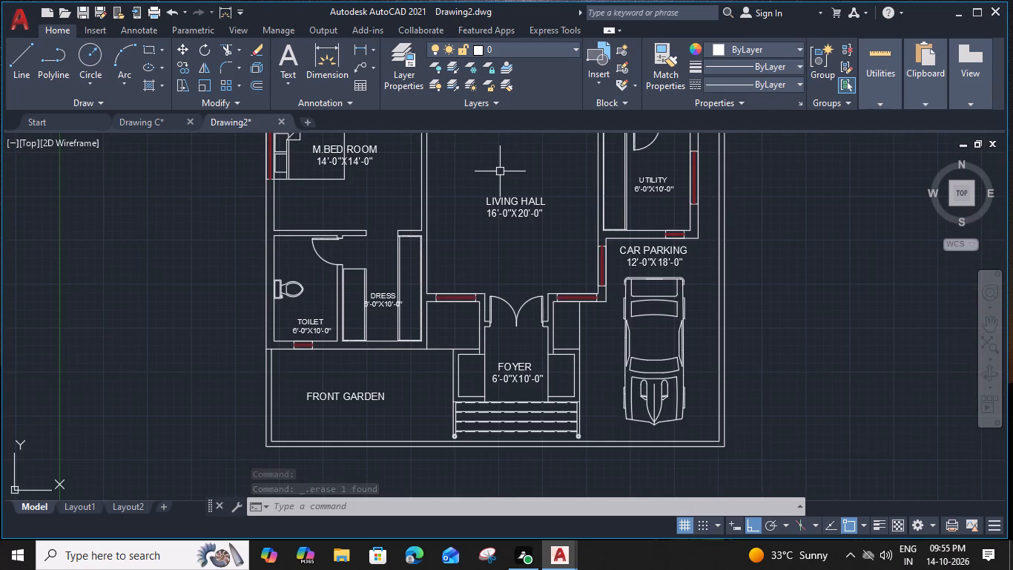
{"action": "middle_click_drag", "start_coordinate": [572, 196], "coordinate": [541, 307]}
{"action": "scroll", "coordinate": [596, 327], "scroll_direction": "up", "scroll_amount": 4}
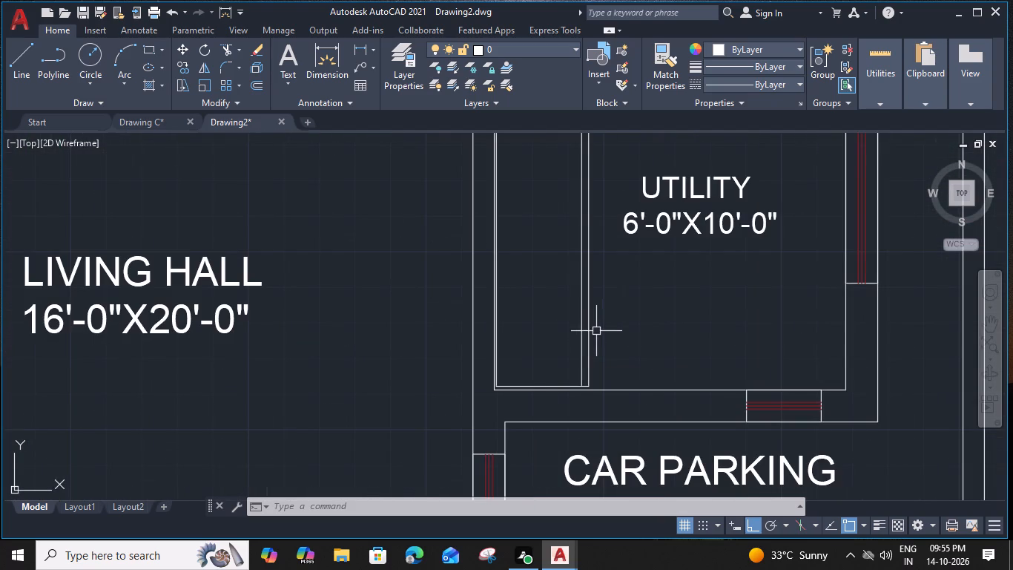
{"action": "type", "text": "L"}
{"action": "key", "text": "space"}
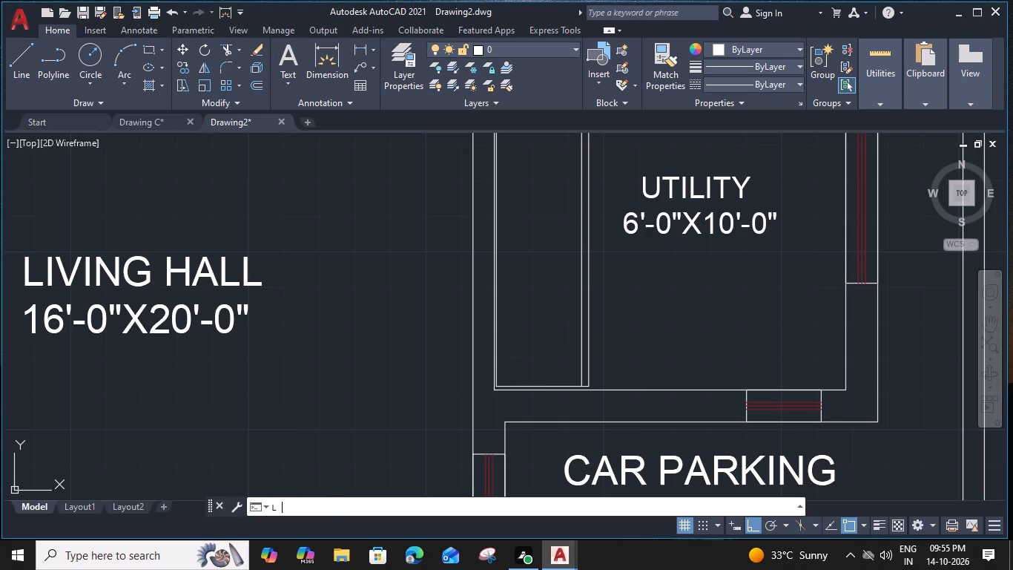
{"action": "left_click", "coordinate": [538, 385]}
{"action": "middle_click_drag", "start_coordinate": [525, 160], "coordinate": [530, 332]}
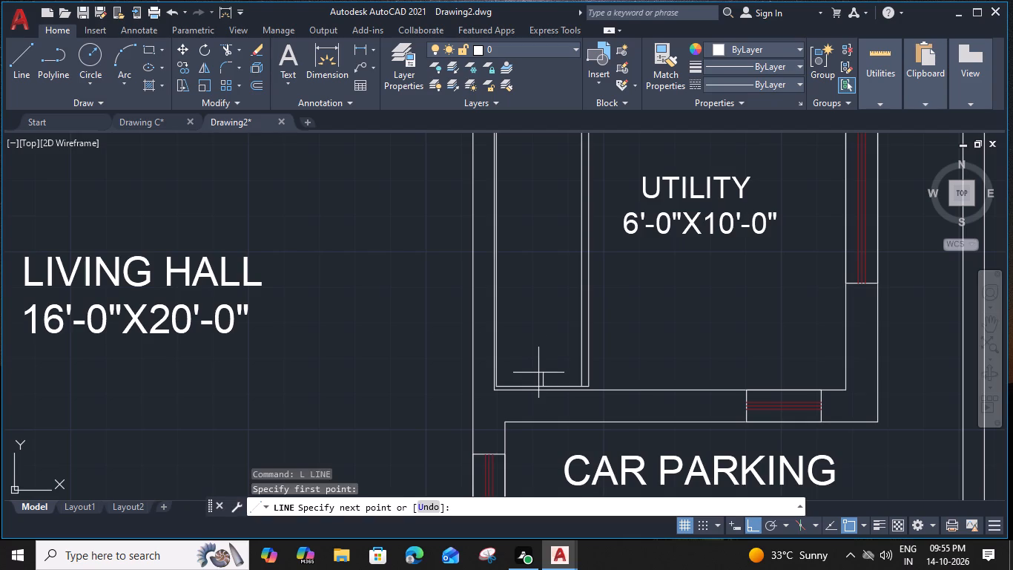
{"action": "left_click", "coordinate": [548, 144]}
{"action": "key", "text": "Escape"}
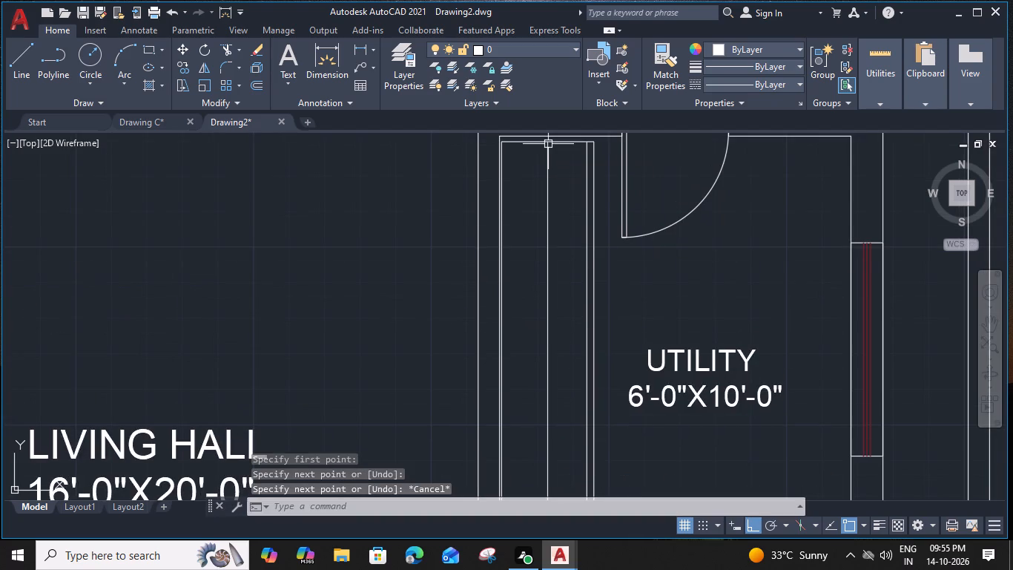
Draw a slanted line from the UTILITY unit's north-west inner corner to its inner front line, plus a near-horizontal line crossing it.
{"action": "type", "text": "L"}
{"action": "key", "text": "space"}
{"action": "scroll", "coordinate": [506, 143], "scroll_direction": "up", "scroll_amount": 2}
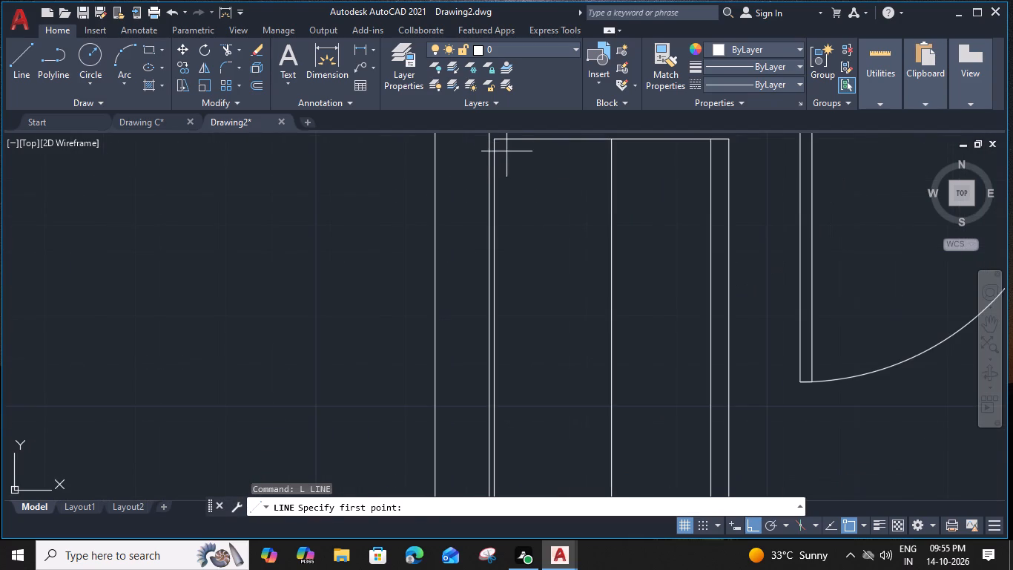
{"action": "left_click", "coordinate": [498, 141]}
{"action": "left_click", "coordinate": [710, 232]}
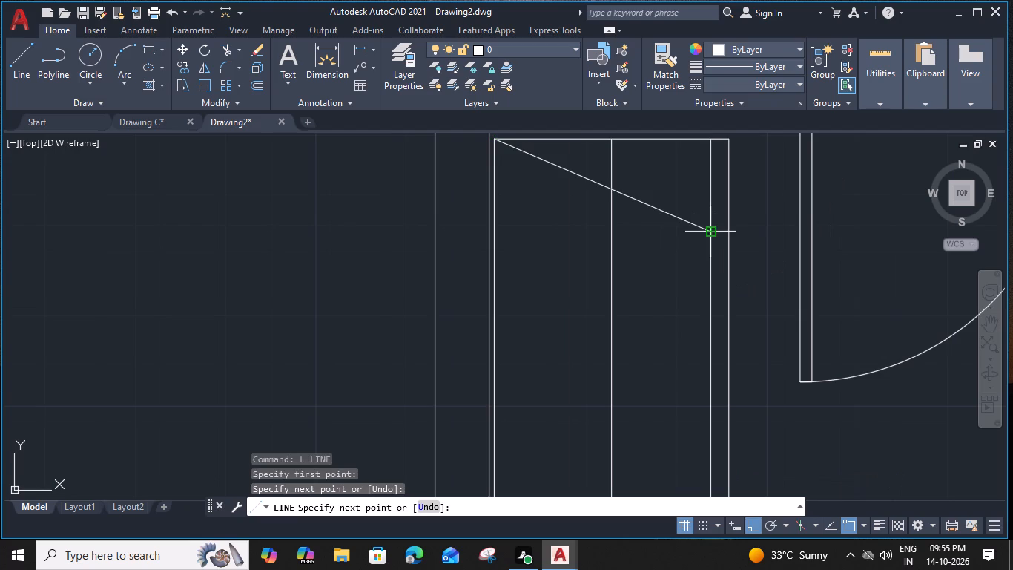
{"action": "key", "text": "Escape"}
{"action": "type", "text": "L"}
{"action": "key", "text": "space"}
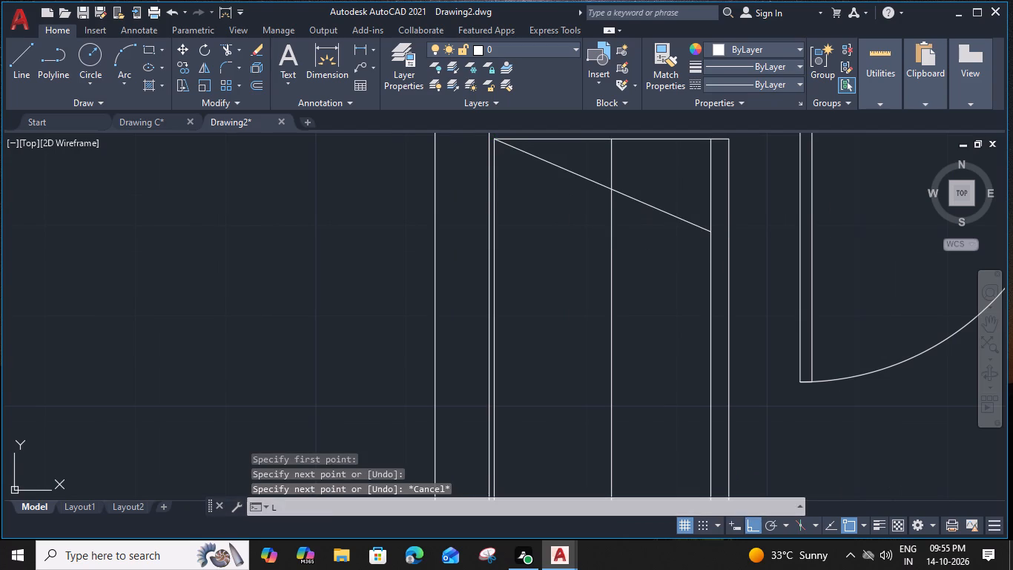
{"action": "left_click", "coordinate": [493, 177]}
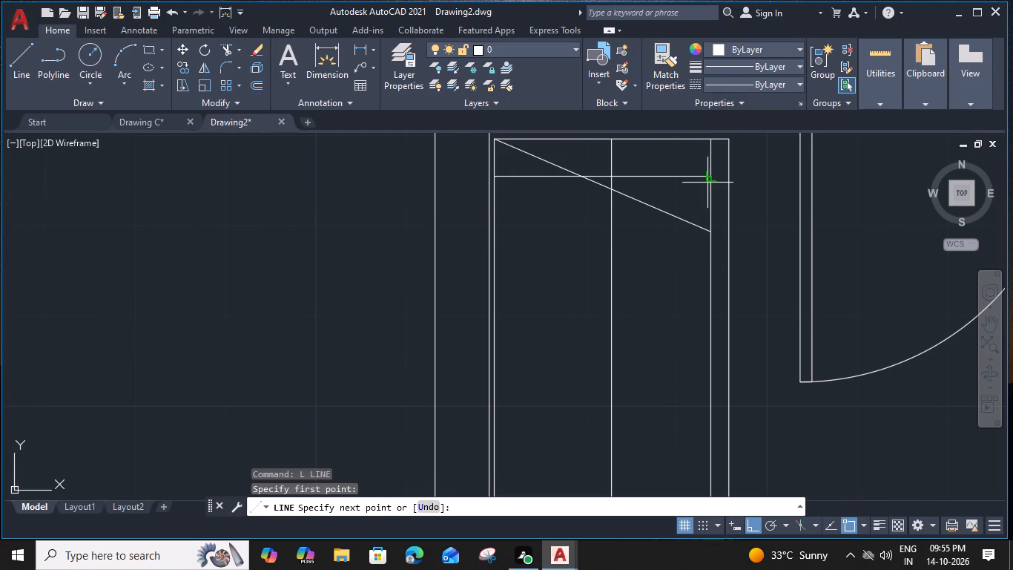
{"action": "left_click", "coordinate": [709, 174]}
{"action": "key", "text": "Escape"}
Copy the slanted and near-horizontal line pair from the UTILITY unit's north-west inner corner, placing seven successive copies southward along the inner west line.
{"action": "left_click", "coordinate": [670, 166]}
{"action": "left_click", "coordinate": [650, 226]}
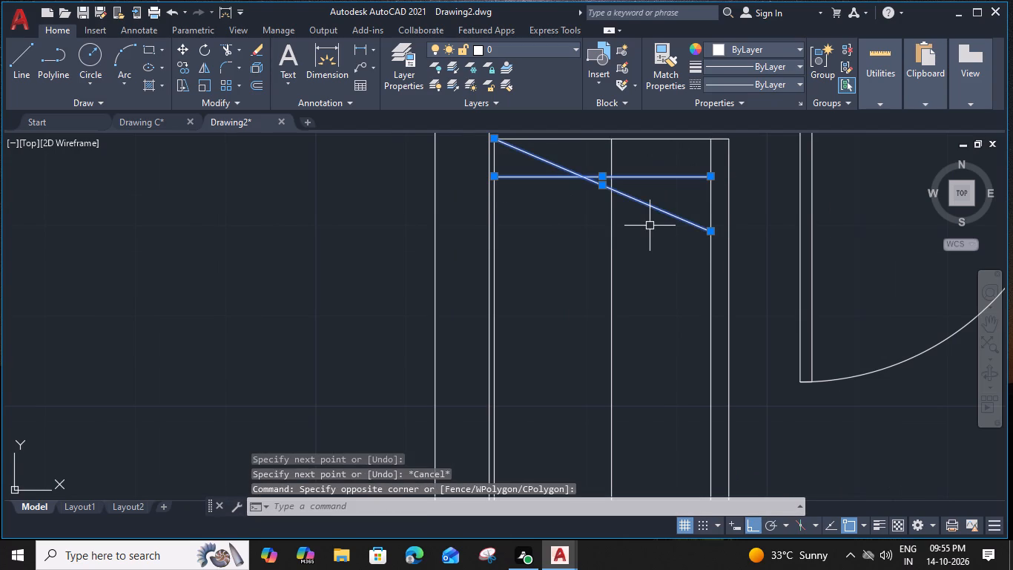
{"action": "type", "text": "CO"}
{"action": "key", "text": "space"}
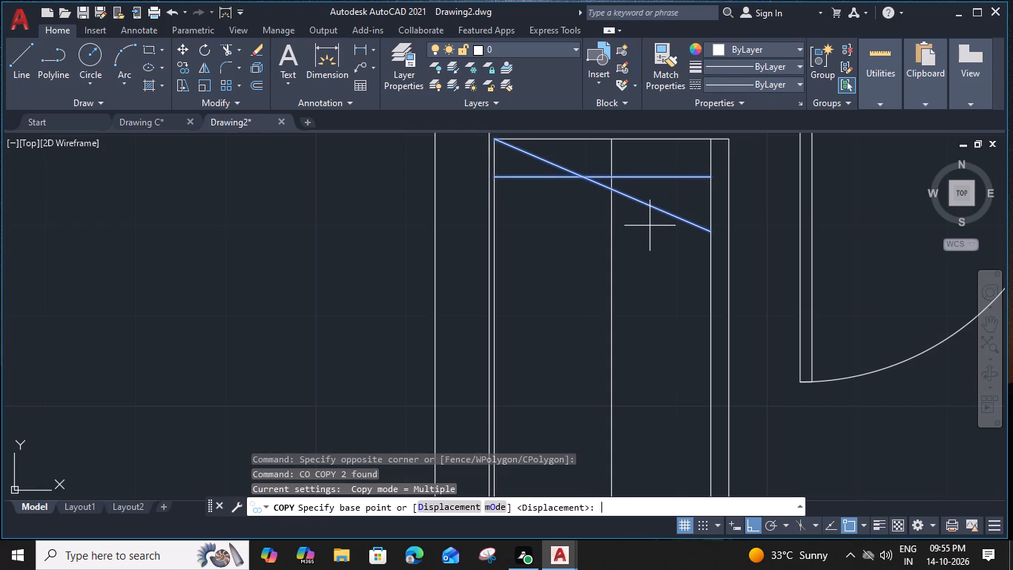
{"action": "left_click", "coordinate": [500, 137]}
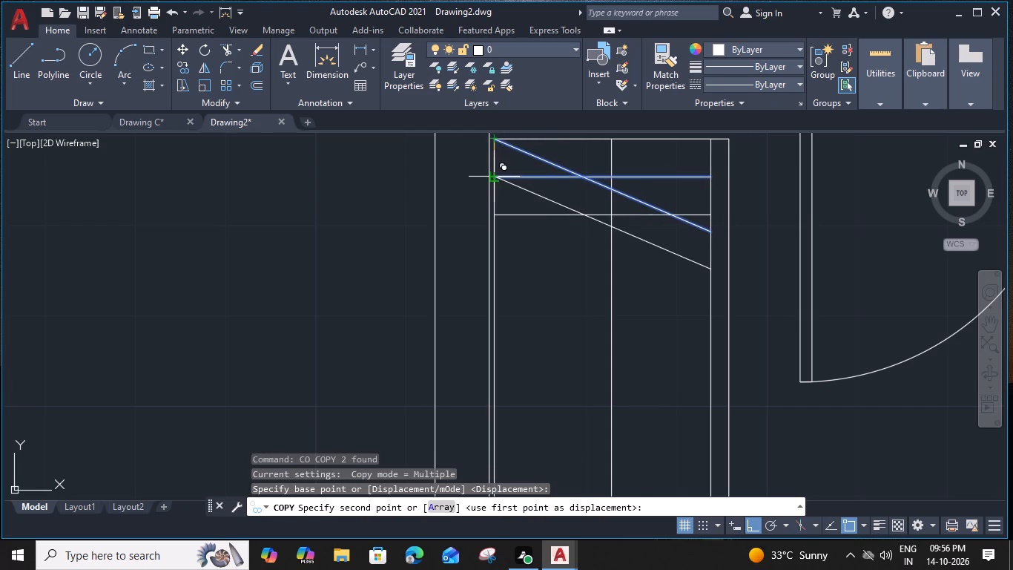
{"action": "left_click", "coordinate": [495, 178]}
{"action": "left_click", "coordinate": [495, 220]}
{"action": "left_click", "coordinate": [496, 255]}
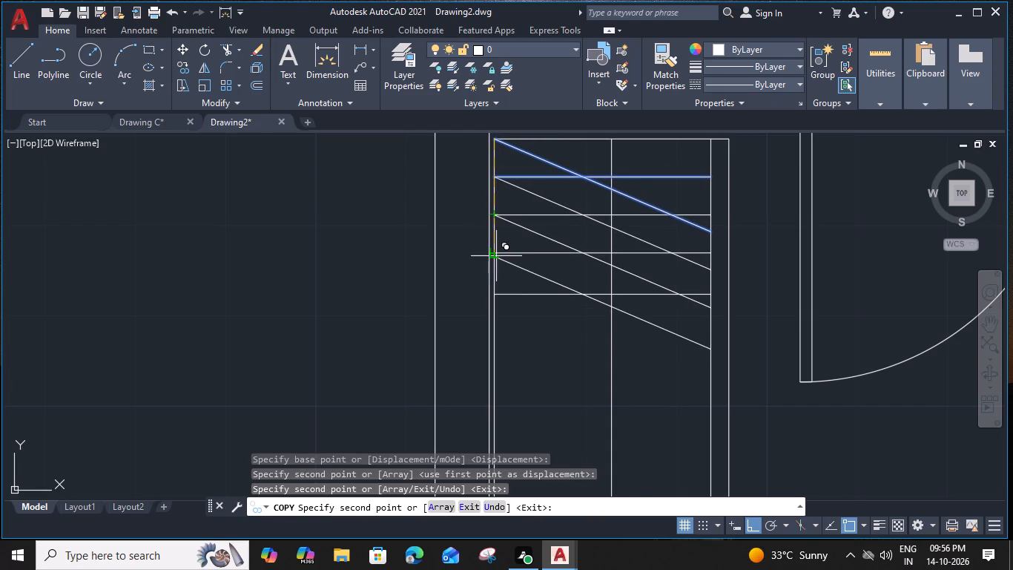
{"action": "left_click", "coordinate": [495, 290]}
{"action": "middle_click_drag", "start_coordinate": [495, 287], "coordinate": [503, 197]}
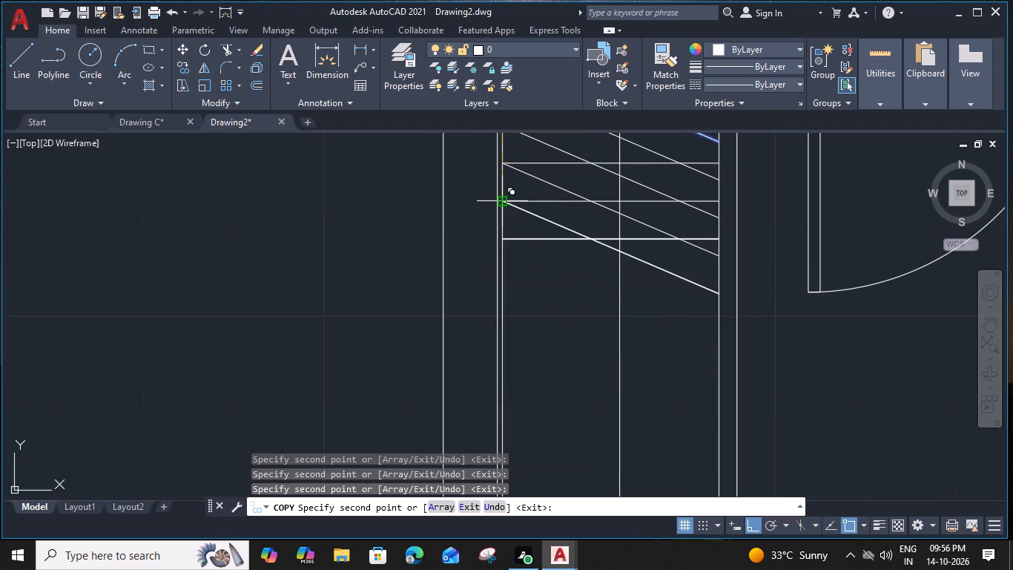
{"action": "left_click", "coordinate": [504, 241]}
{"action": "left_click", "coordinate": [508, 277]}
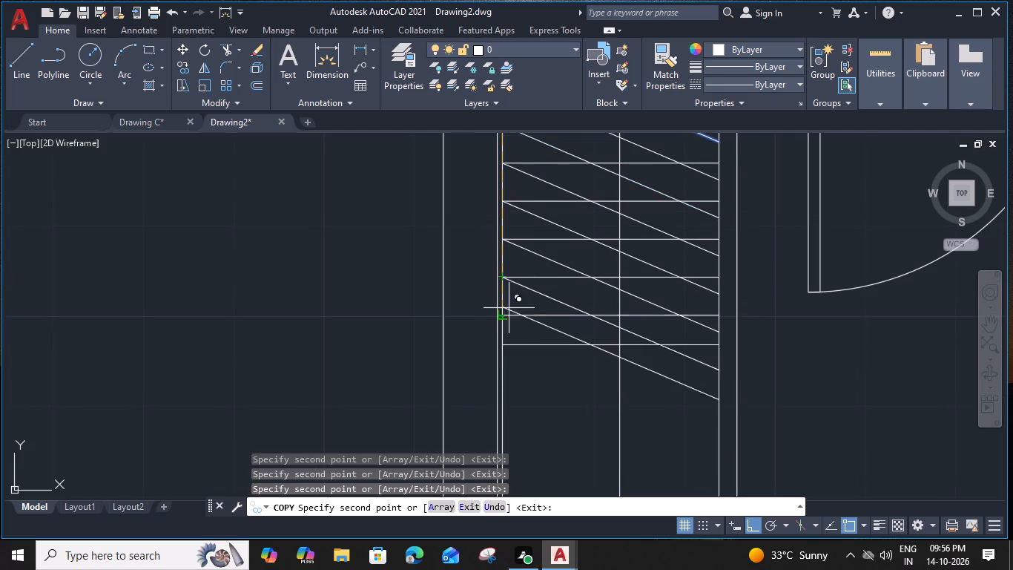
{"action": "left_click", "coordinate": [504, 318]}
Place ten more copies of the line pair southward along the UTILITY unit, each starting where the previous horizontal line ends.
{"action": "middle_click_drag", "start_coordinate": [505, 348], "coordinate": [512, 232]}
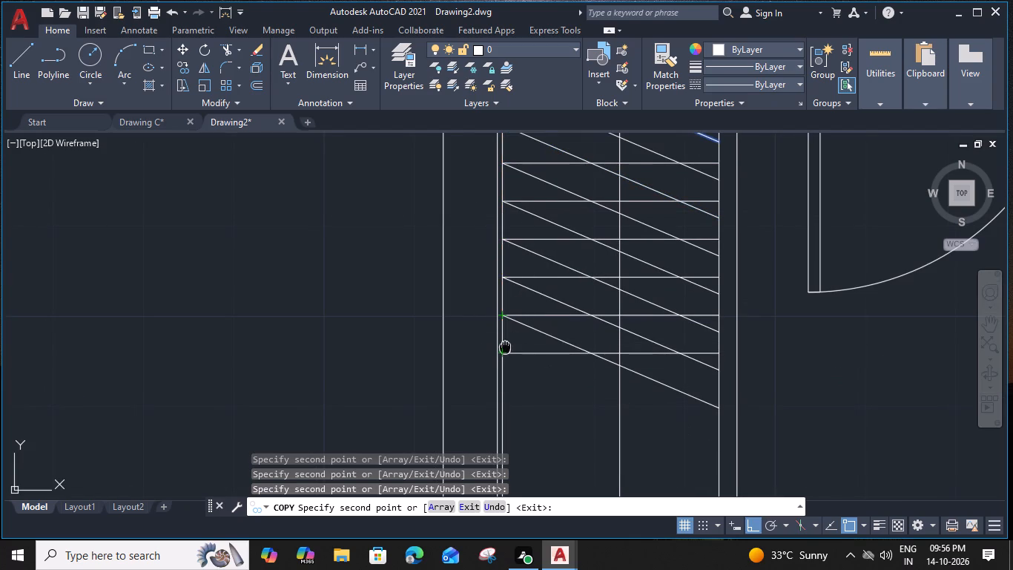
{"action": "left_click", "coordinate": [508, 236]}
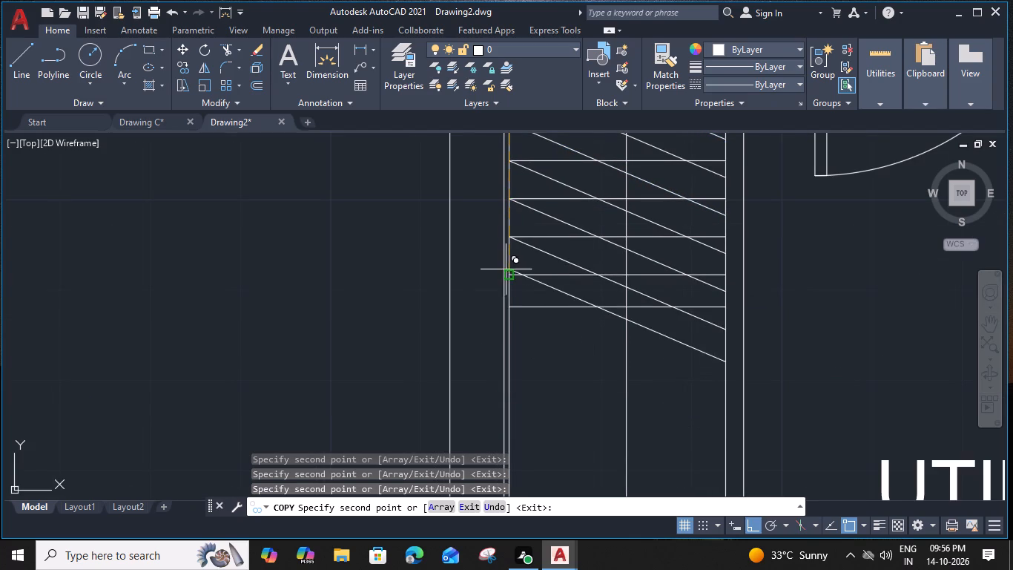
{"action": "left_click", "coordinate": [507, 269]}
{"action": "left_click", "coordinate": [511, 317]}
{"action": "middle_click_drag", "start_coordinate": [512, 335], "coordinate": [510, 230]}
{"action": "left_click", "coordinate": [506, 242]}
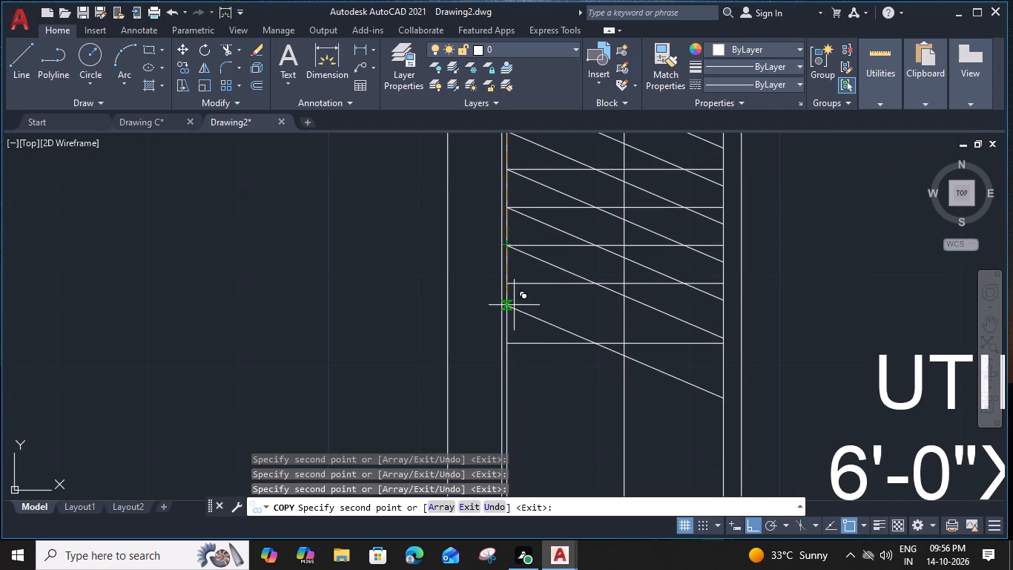
{"action": "left_click", "coordinate": [505, 284]}
{"action": "left_click", "coordinate": [509, 321]}
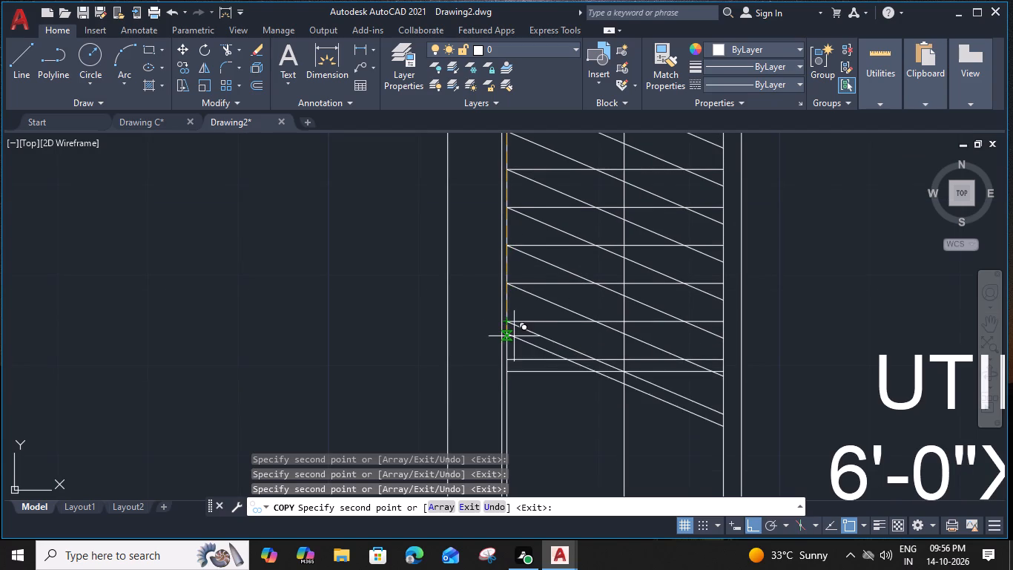
{"action": "middle_click_drag", "start_coordinate": [520, 356], "coordinate": [517, 205]}
{"action": "left_click", "coordinate": [504, 208]}
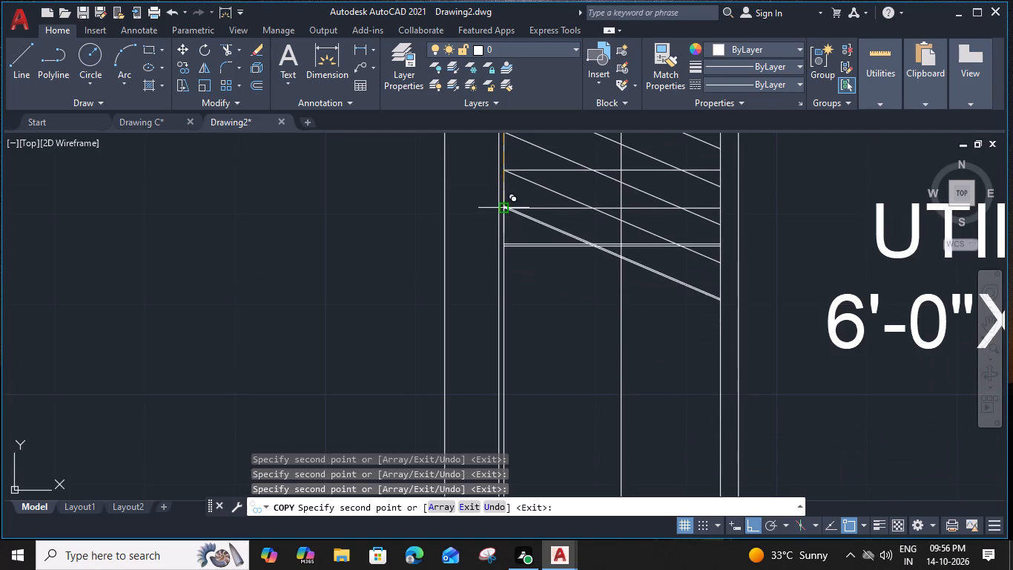
{"action": "left_click_drag", "start_coordinate": [503, 249], "coordinate": [504, 255]}
{"action": "left_click", "coordinate": [505, 286]}
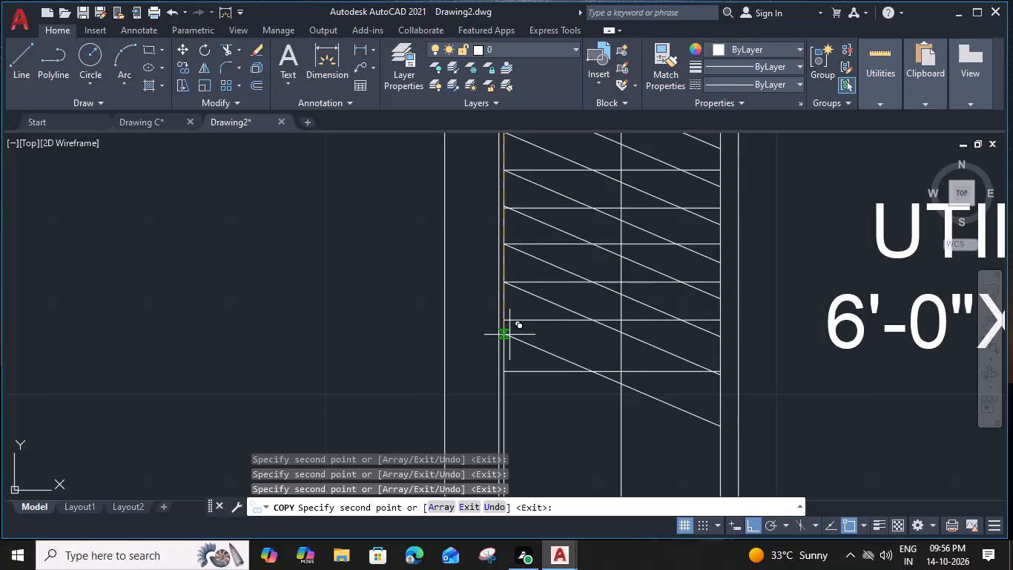
{"action": "left_click", "coordinate": [504, 318]}
Place nine more copies of the line pair down to the south end of the UTILITY unit.
{"action": "middle_click_drag", "start_coordinate": [512, 353], "coordinate": [512, 224]}
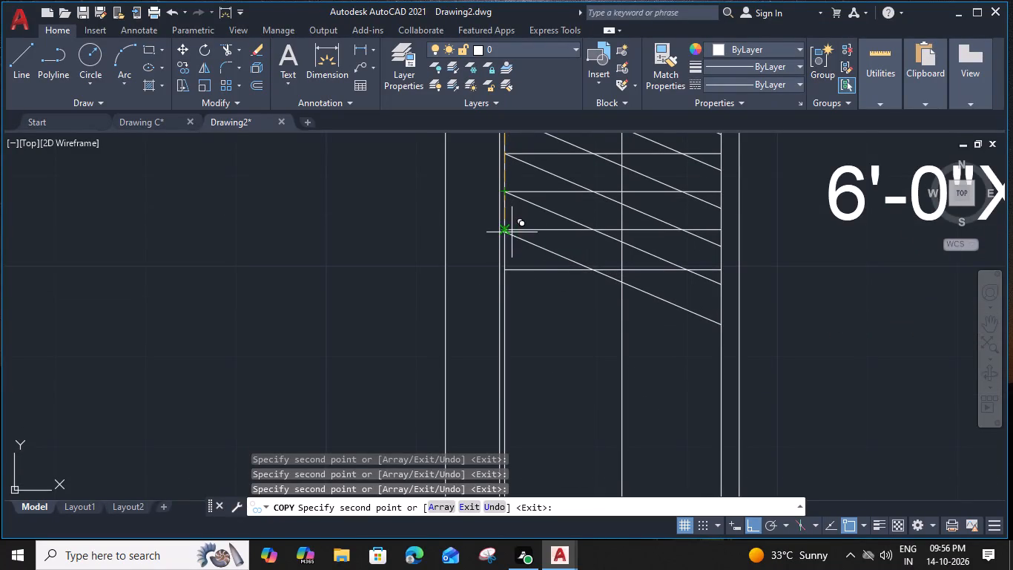
{"action": "left_click", "coordinate": [506, 231]}
{"action": "left_click", "coordinate": [506, 266]}
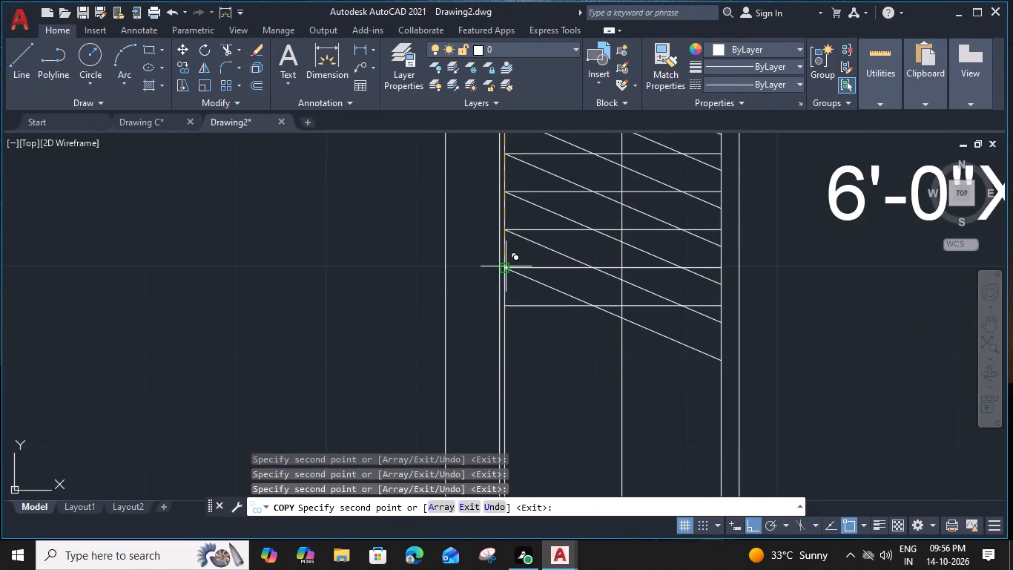
{"action": "left_click", "coordinate": [504, 306]}
{"action": "middle_click_drag", "start_coordinate": [512, 350], "coordinate": [509, 271]}
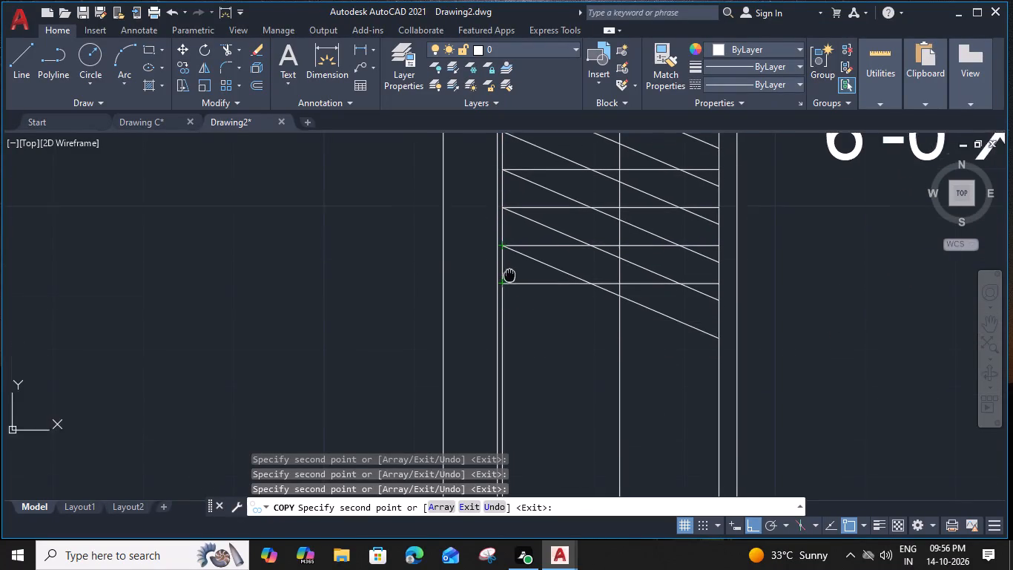
{"action": "middle_click_drag", "start_coordinate": [509, 271], "coordinate": [509, 253]}
{"action": "left_click", "coordinate": [504, 245]}
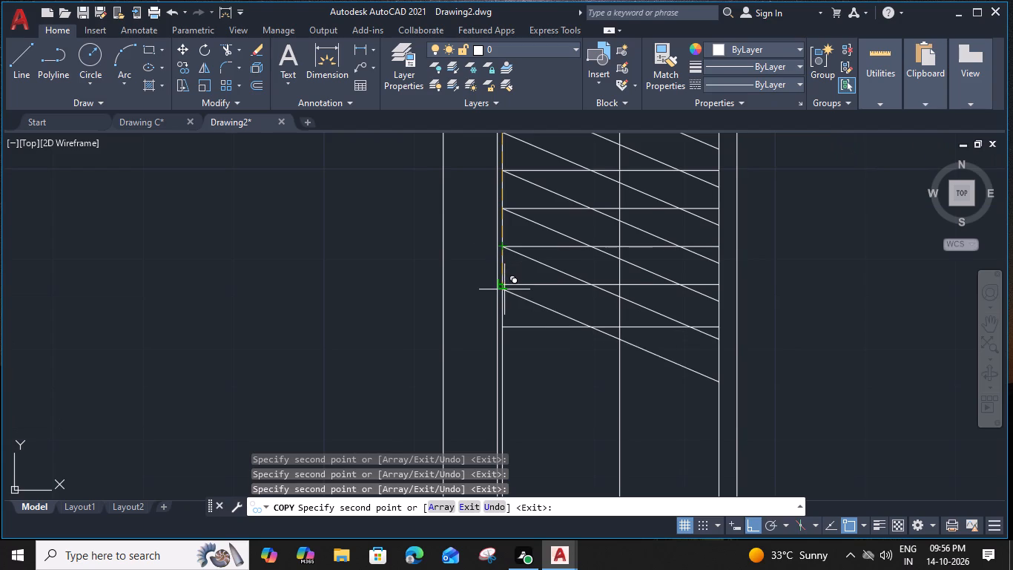
{"action": "left_click", "coordinate": [504, 289]}
{"action": "left_click", "coordinate": [506, 323]}
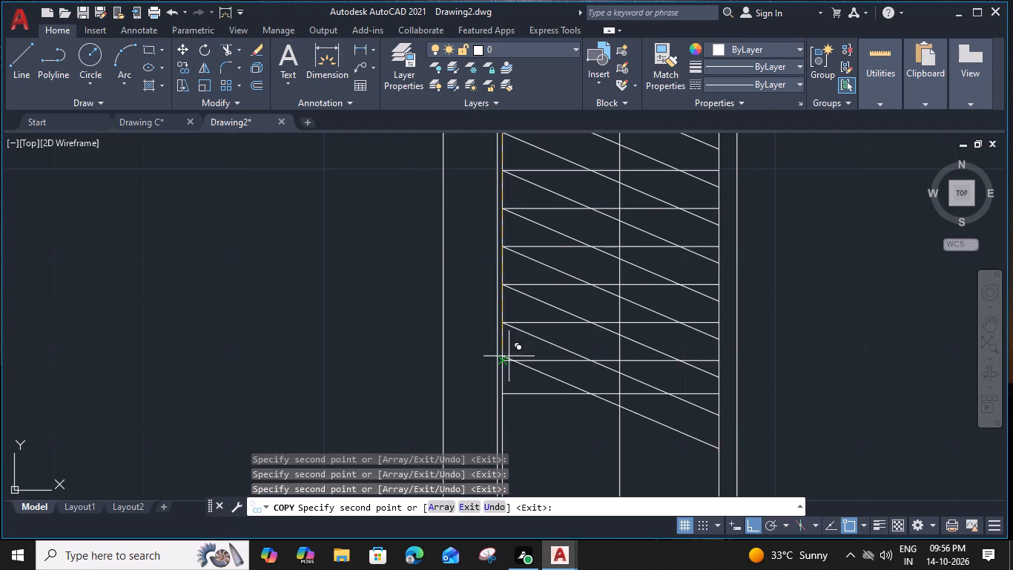
{"action": "left_click", "coordinate": [498, 358]}
{"action": "middle_click_drag", "start_coordinate": [498, 344], "coordinate": [507, 198]}
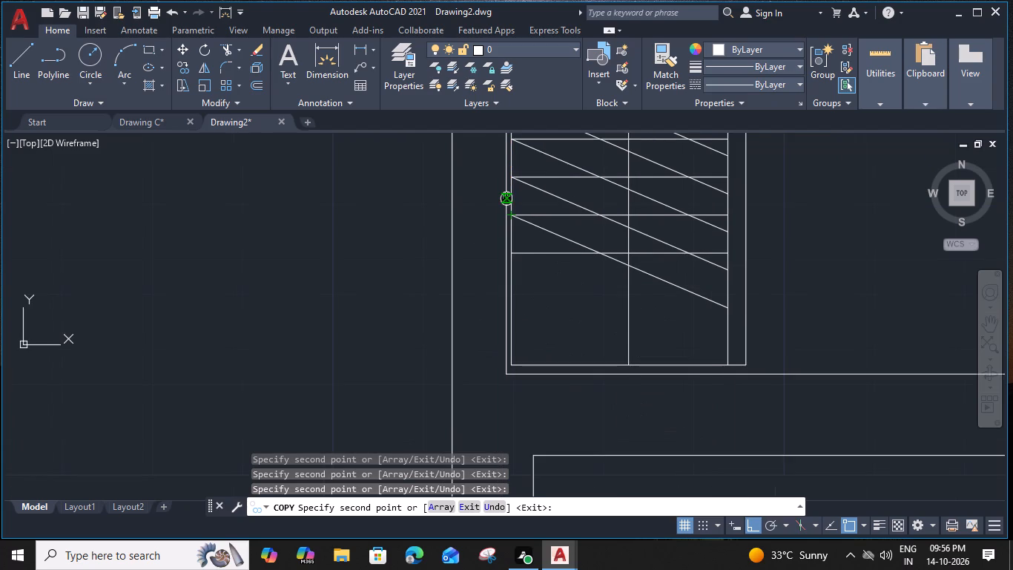
{"action": "left_click", "coordinate": [515, 260]}
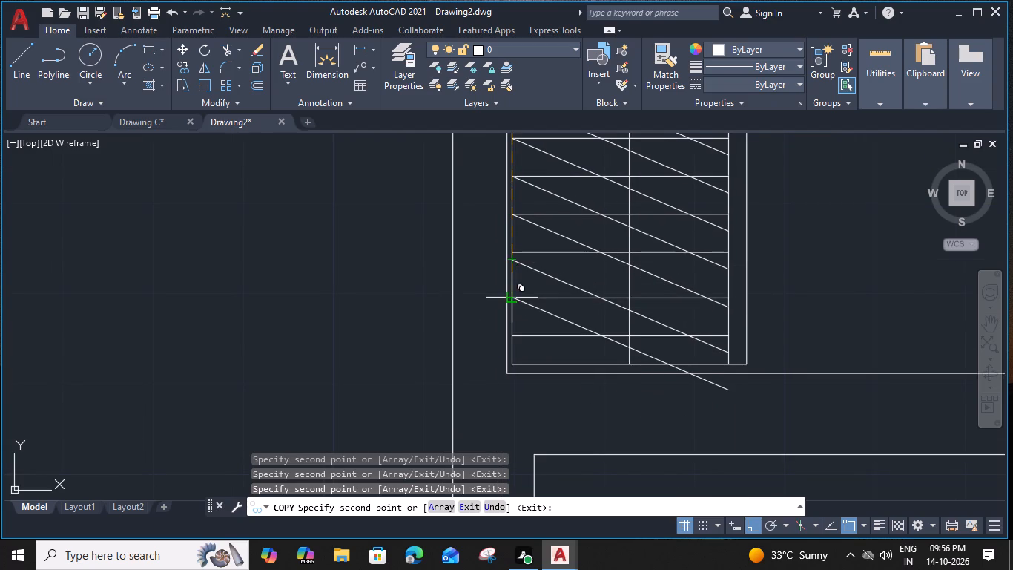
{"action": "left_click", "coordinate": [513, 298]}
{"action": "key", "text": "Escape"}
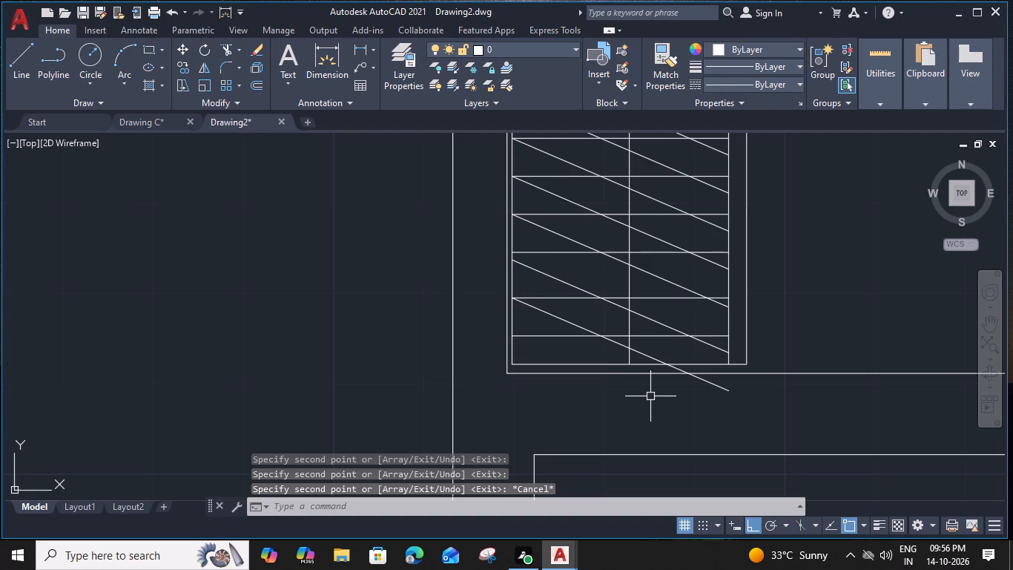
Trim the southernmost slanted line between the UTILITY unit's south edge and the wall line, and erase the leftover piece beyond.
{"action": "type", "text": "TR"}
{"action": "key", "text": "space"}
{"action": "scroll", "coordinate": [680, 388], "scroll_direction": "up", "scroll_amount": 1}
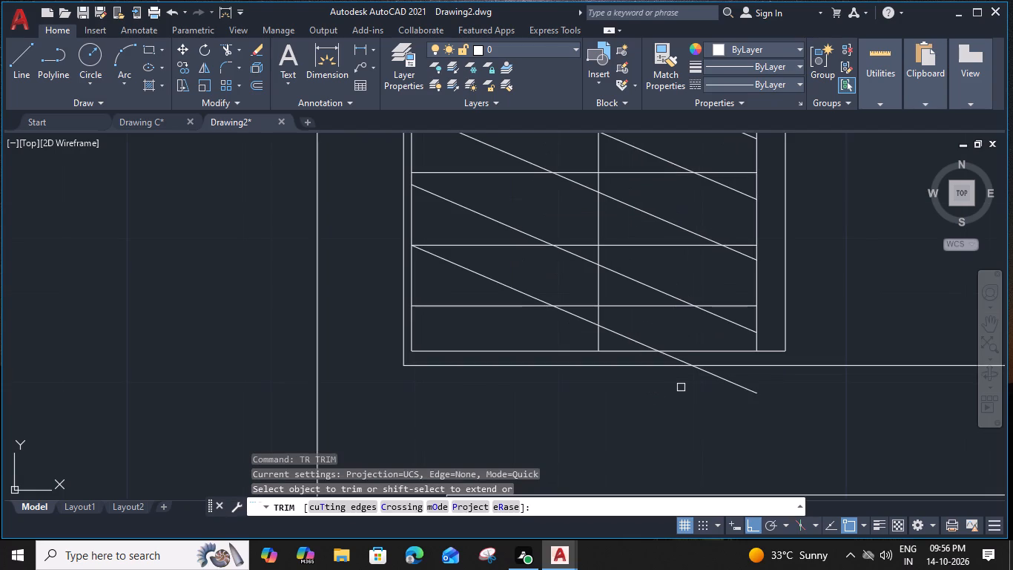
{"action": "left_click", "coordinate": [678, 360]}
{"action": "key", "text": "Escape"}
{"action": "left_click", "coordinate": [719, 380]}
{"action": "key", "text": "Delete"}
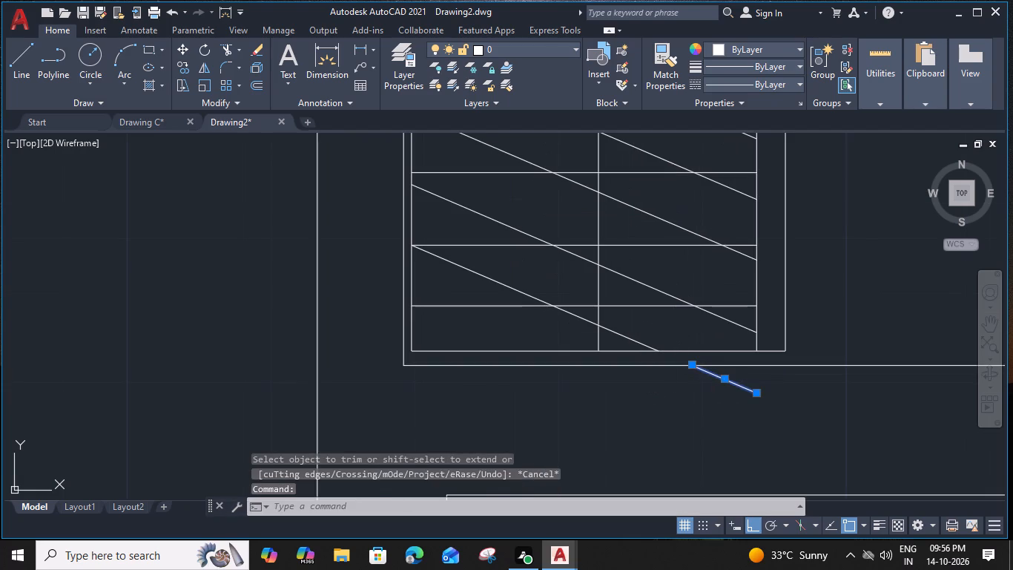
Move the DRESS 6'-0"X10'-0" label north and slightly west, into the open space clear of both wardrobes.
{"action": "scroll", "coordinate": [713, 407], "scroll_direction": "down", "scroll_amount": 5}
{"action": "middle_click_drag", "start_coordinate": [558, 344], "coordinate": [637, 321]}
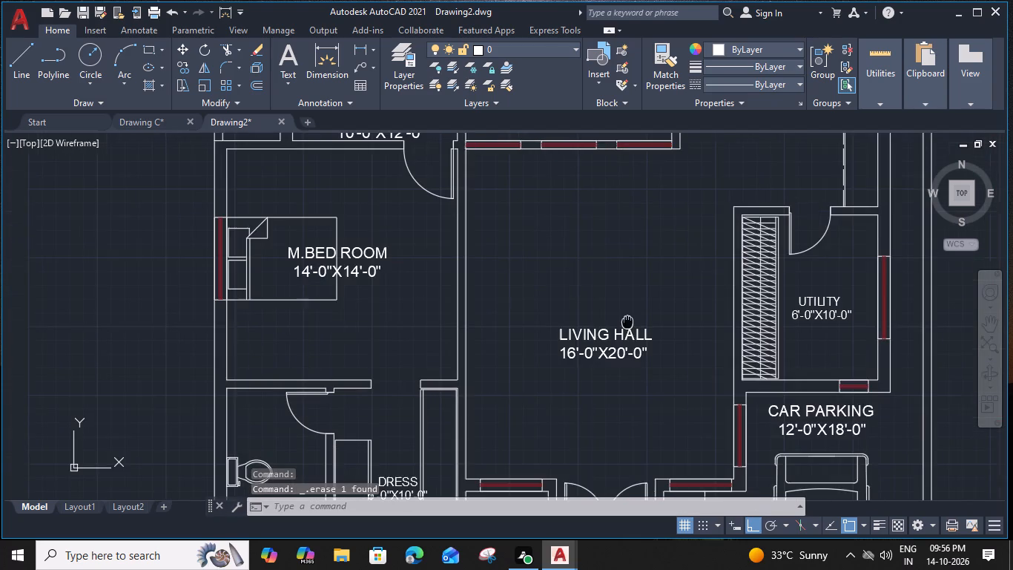
{"action": "middle_click_drag", "start_coordinate": [637, 321], "coordinate": [756, 261]}
{"action": "middle_click_drag", "start_coordinate": [577, 384], "coordinate": [613, 282]}
{"action": "scroll", "coordinate": [567, 305], "scroll_direction": "up", "scroll_amount": 1}
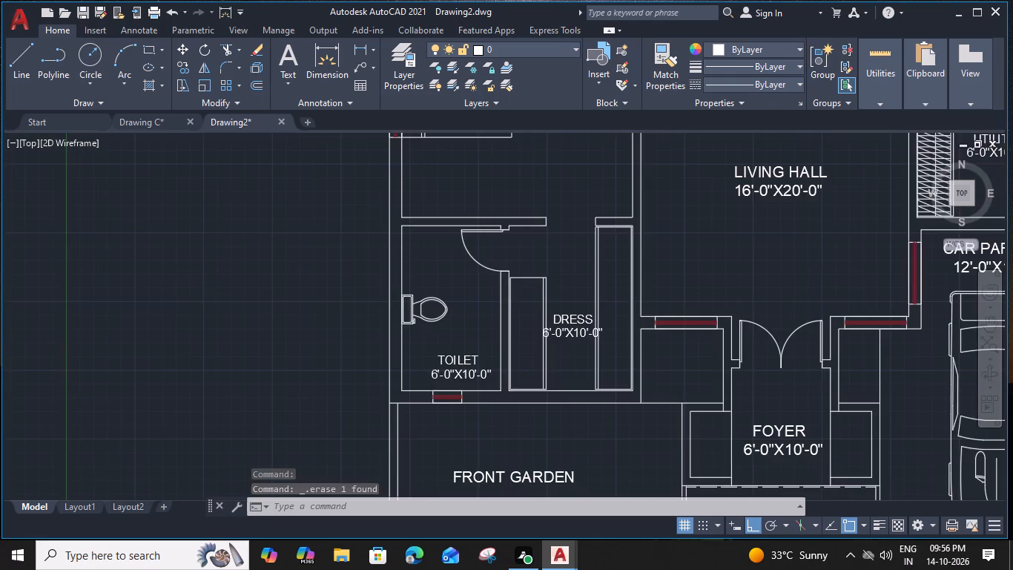
{"action": "left_click", "coordinate": [570, 322]}
{"action": "type", "text": "M"}
{"action": "key", "text": "space"}
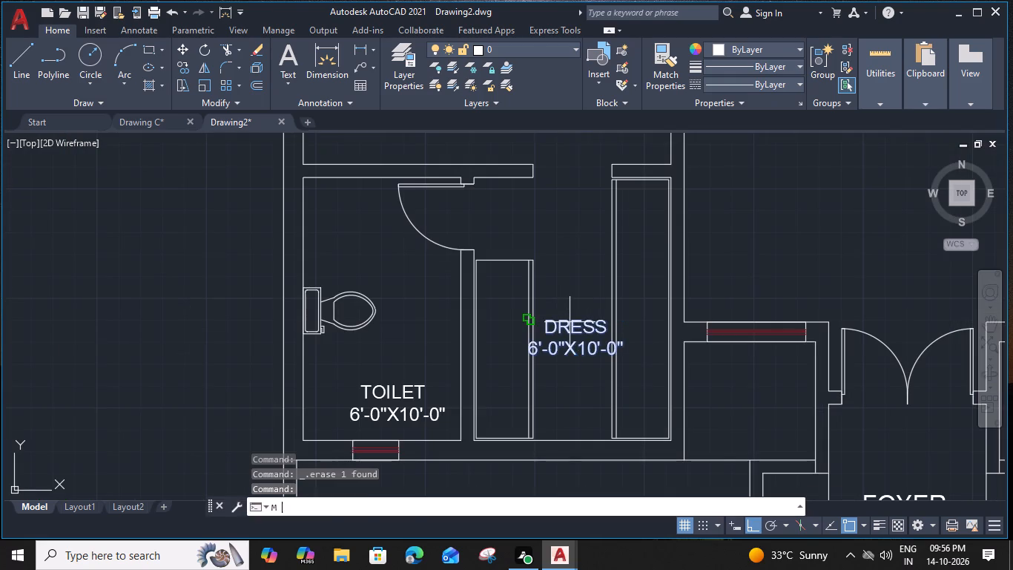
{"action": "left_click", "coordinate": [528, 315]}
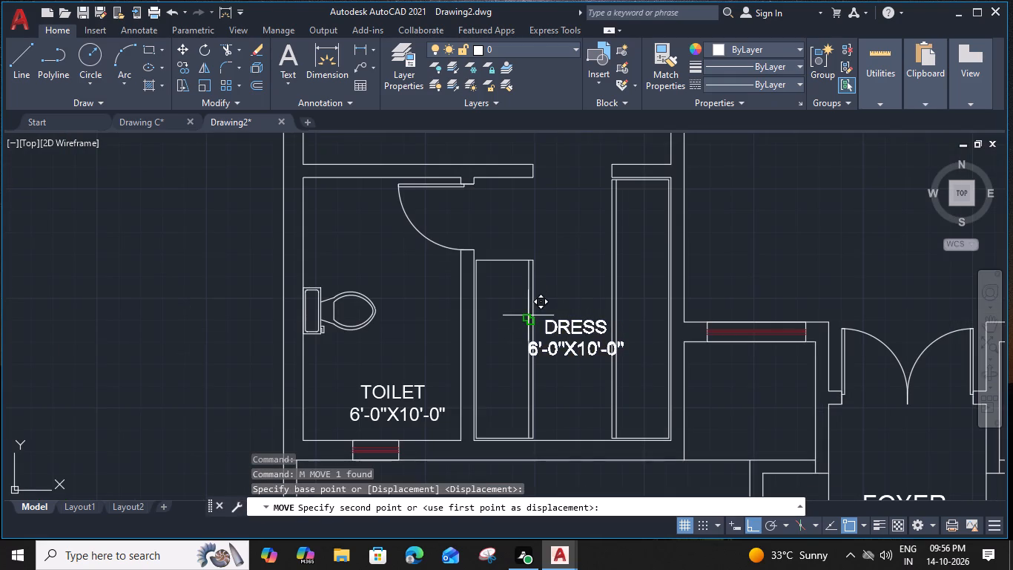
{"action": "left_click", "coordinate": [524, 206]}
{"action": "left_click", "coordinate": [529, 237]}
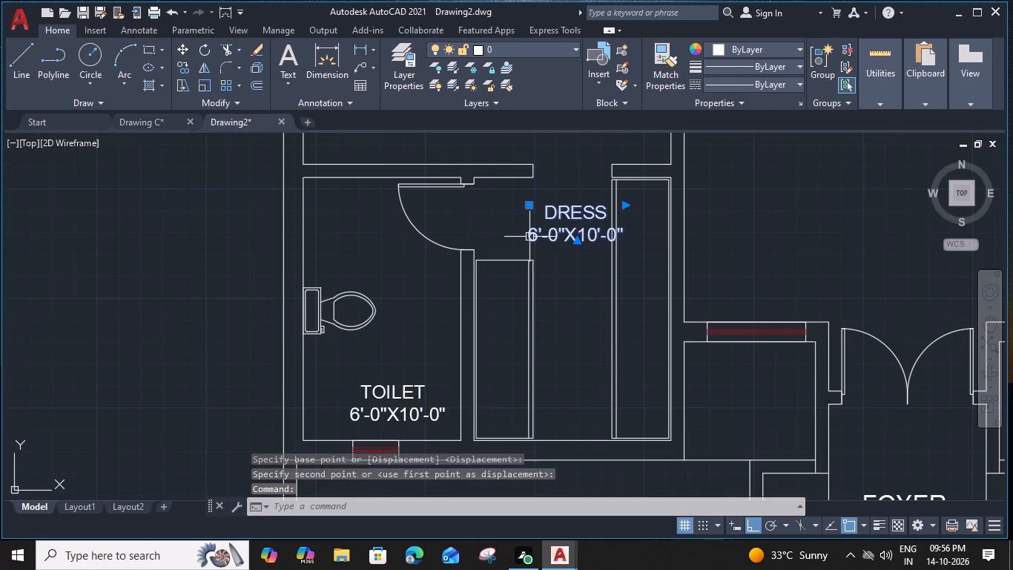
{"action": "type", "text": "M"}
{"action": "key", "text": "space"}
{"action": "left_click", "coordinate": [529, 247]}
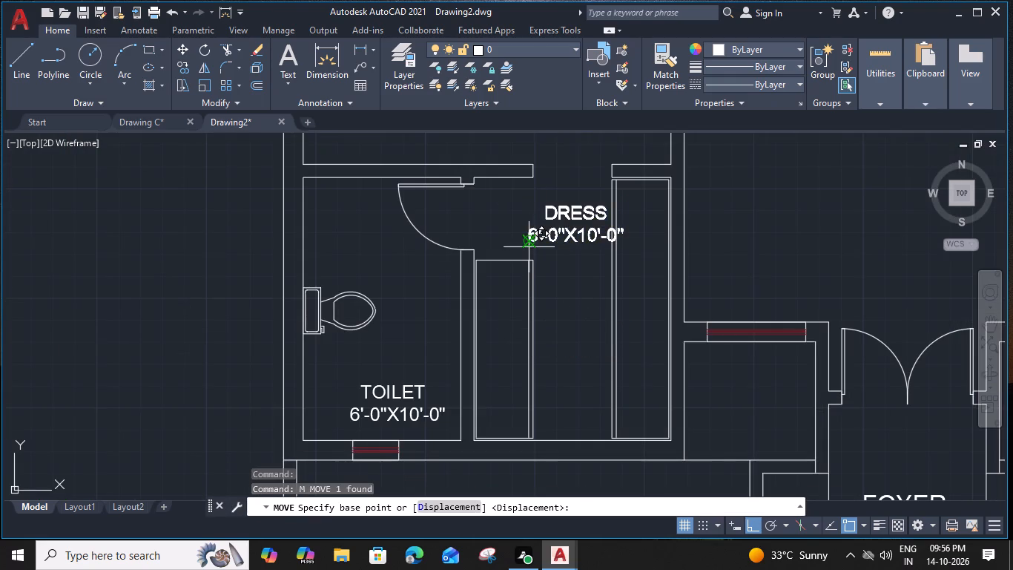
{"action": "left_click", "coordinate": [510, 237]}
Draw a lengthwise centre line in the east DRESS wardrobe, from its north edge midpoint to its south edge.
{"action": "type", "text": "L"}
{"action": "key", "text": "space"}
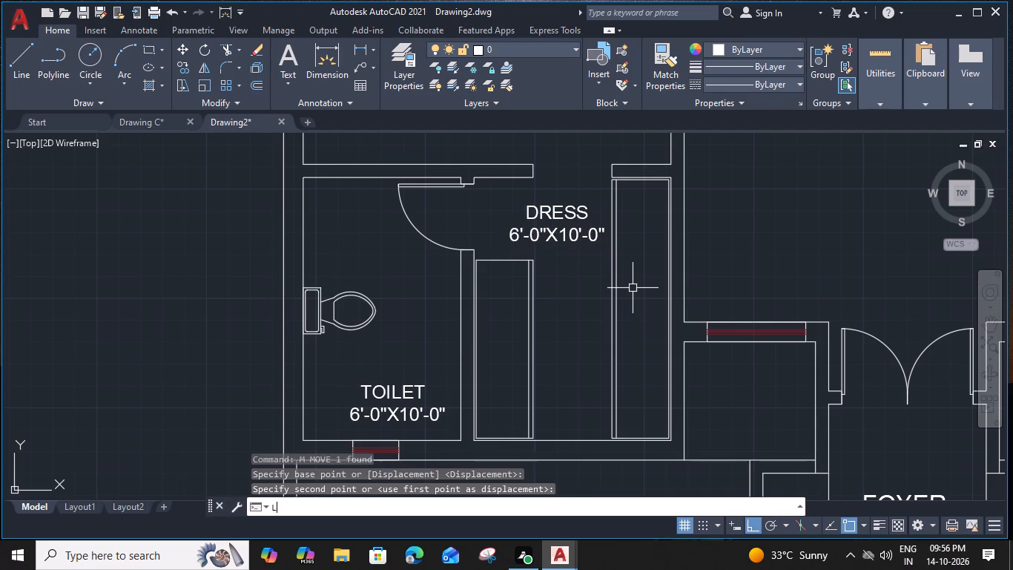
{"action": "scroll", "coordinate": [654, 179], "scroll_direction": "up", "scroll_amount": 2}
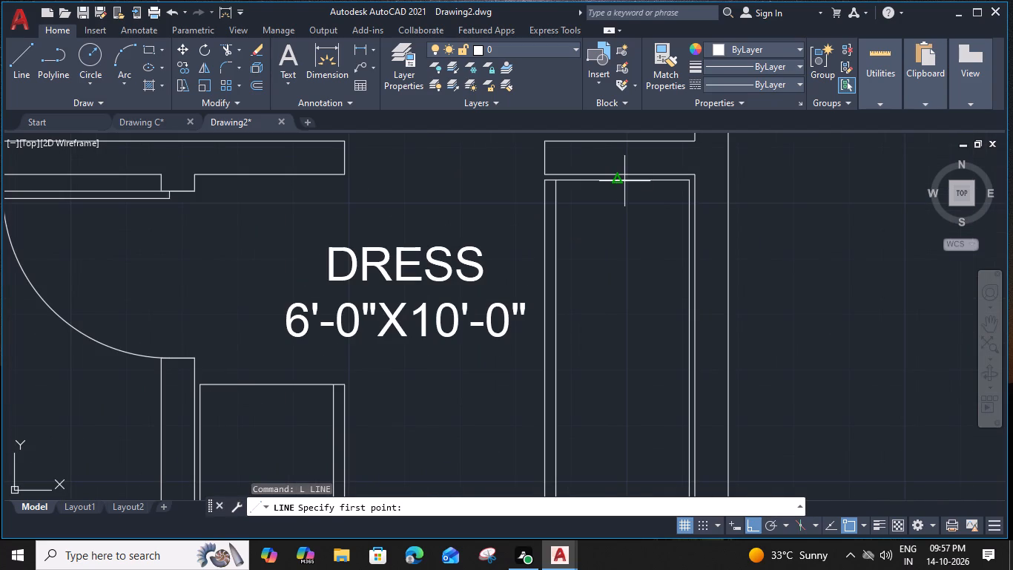
{"action": "left_click", "coordinate": [616, 182]}
{"action": "scroll", "coordinate": [607, 395], "scroll_direction": "down", "scroll_amount": 2}
{"action": "middle_click_drag", "start_coordinate": [612, 374], "coordinate": [576, 127]}
{"action": "scroll", "coordinate": [571, 296], "scroll_direction": "up", "scroll_amount": 3}
{"action": "left_click", "coordinate": [577, 356]}
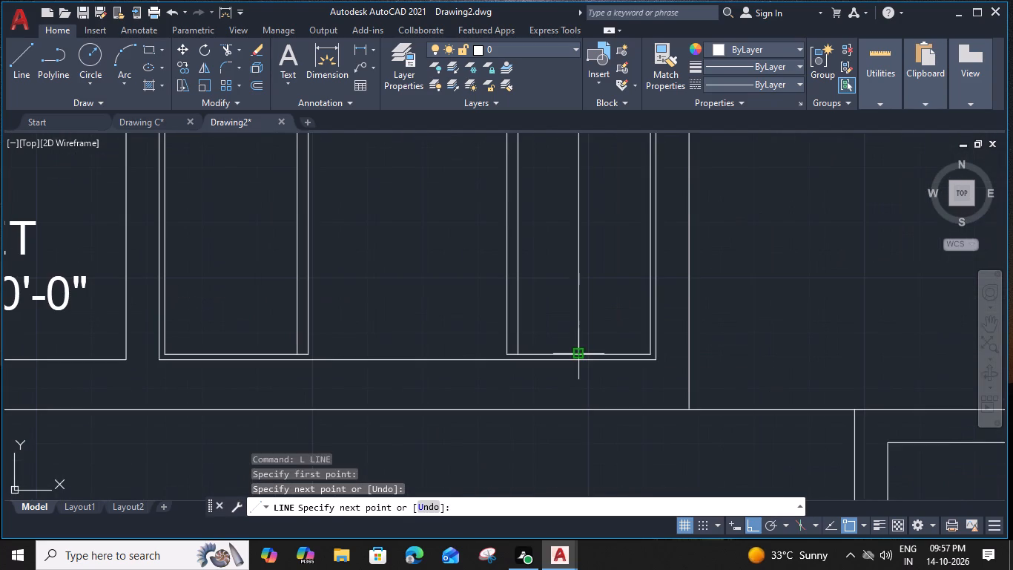
{"action": "key", "text": "Escape"}
Draw a slanted line from the east DRESS wardrobe's south-east inner corner up to its inner front line.
{"action": "type", "text": "L"}
{"action": "key", "text": "space"}
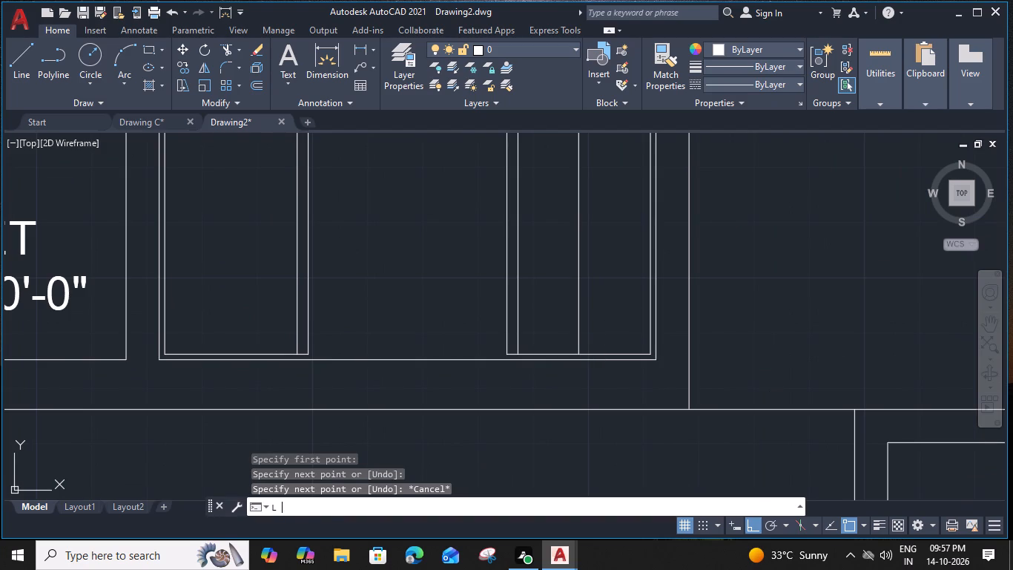
{"action": "left_click", "coordinate": [648, 354]}
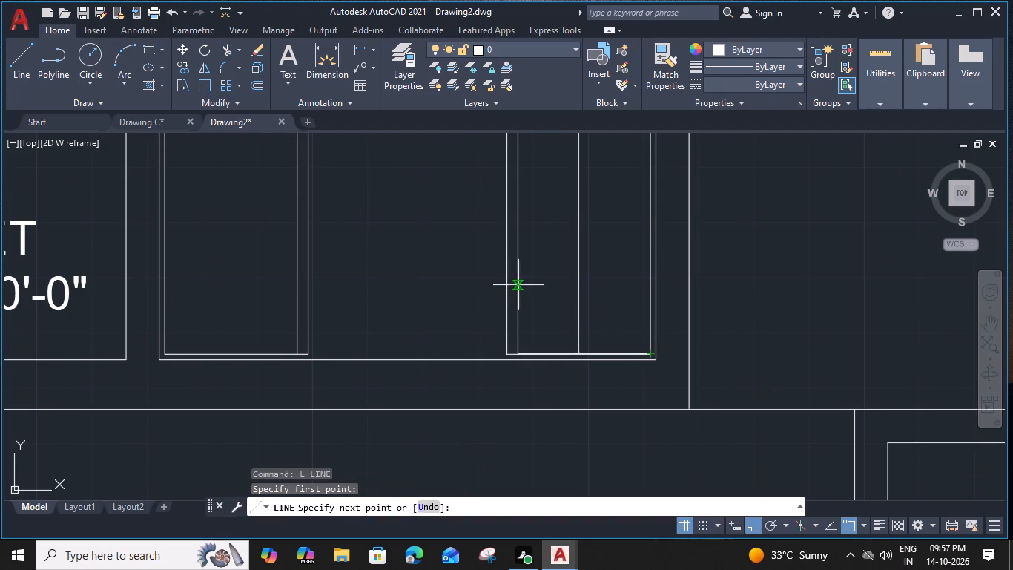
{"action": "left_click", "coordinate": [518, 284]}
{"action": "key", "text": "Escape"}
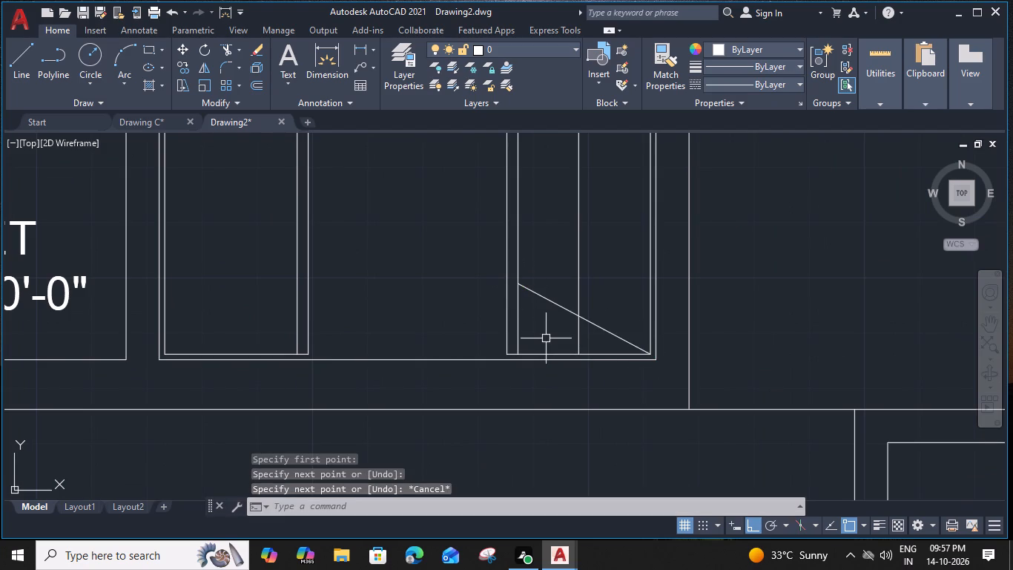
Draw a horizontal line across the east DRESS wardrobe near its south end, between its inner front and back lines.
{"action": "type", "text": "L"}
{"action": "key", "text": "space"}
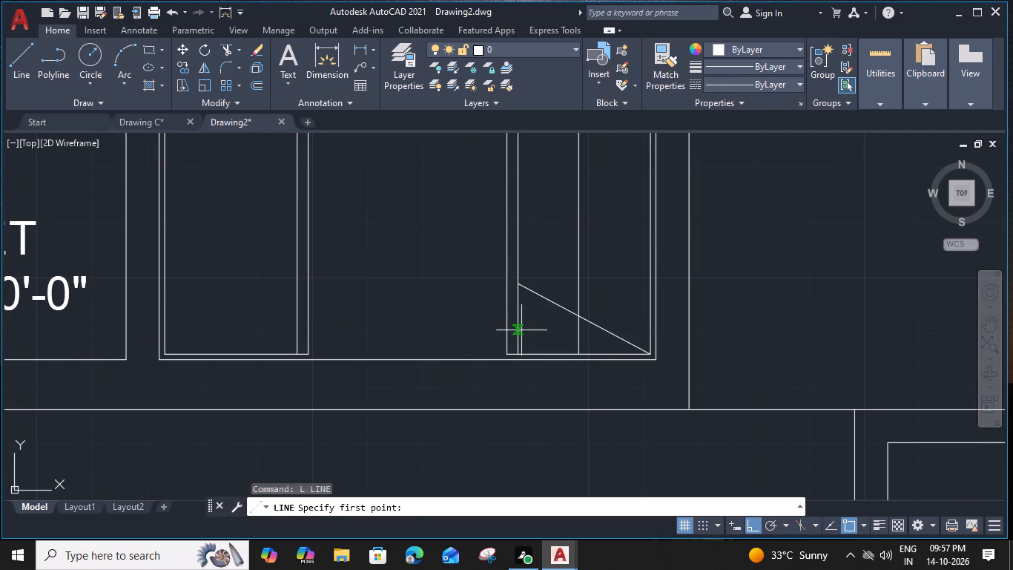
{"action": "left_click", "coordinate": [518, 332]}
{"action": "left_click", "coordinate": [650, 332]}
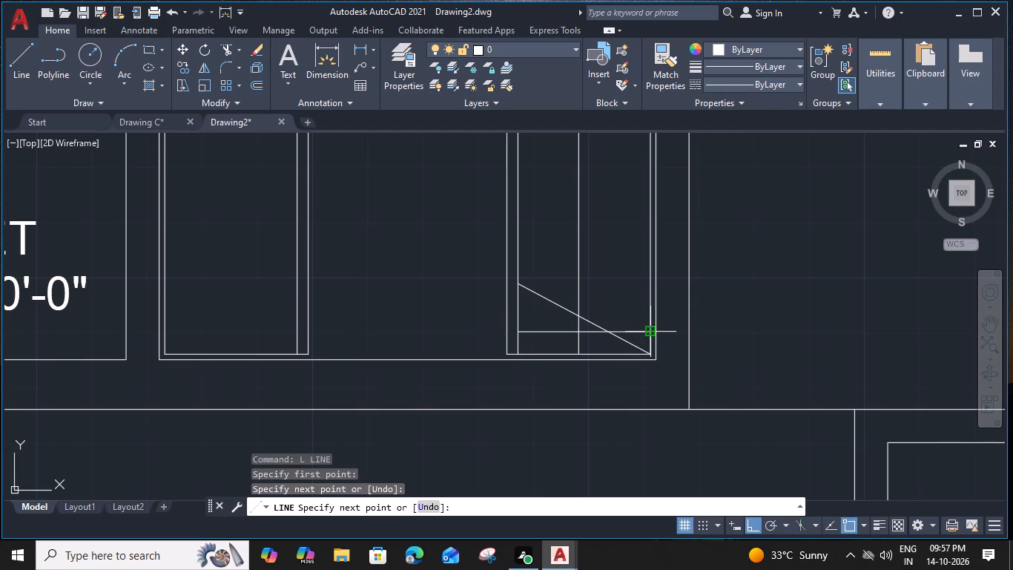
{"action": "key", "text": "Escape"}
Copy the horizontal and slanted line pair repeatedly northward at even spacing along the east DRESS wardrobe, from its south-east inner corner to its north end.
{"action": "left_click", "coordinate": [619, 312]}
{"action": "left_click", "coordinate": [608, 346]}
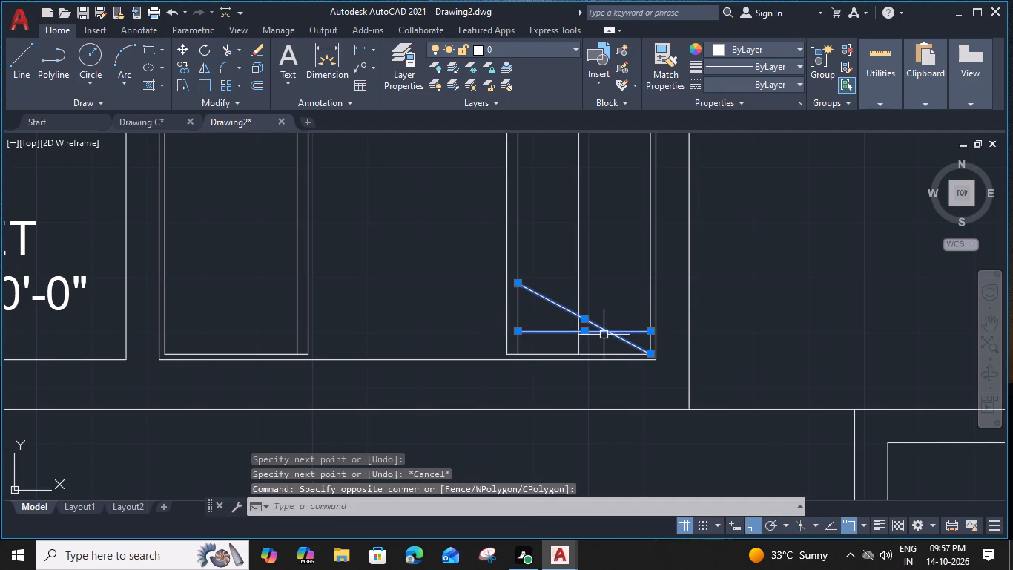
{"action": "key", "text": "c"}
{"action": "type", "text": "O"}
{"action": "key", "text": "space"}
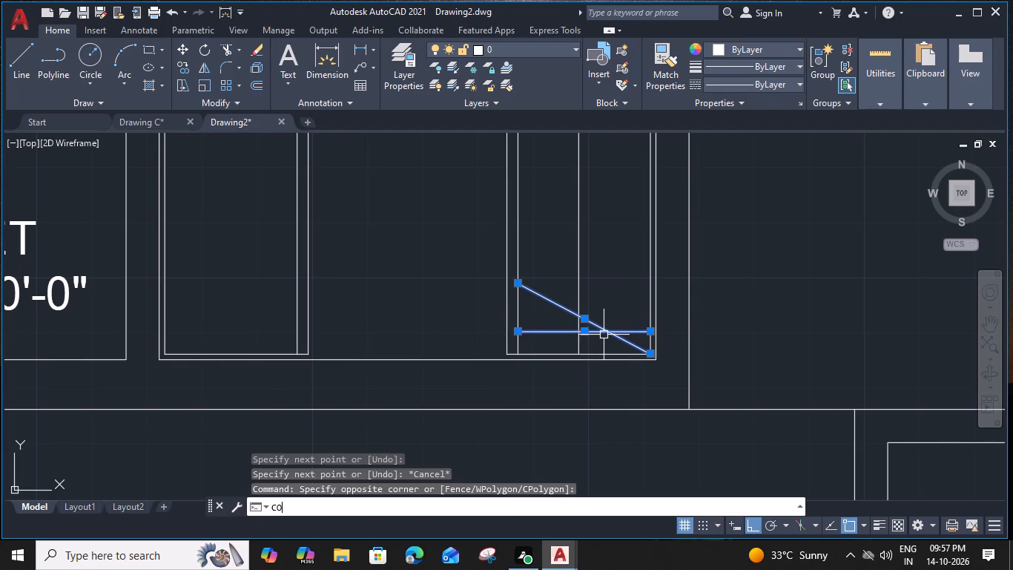
{"action": "left_click", "coordinate": [653, 358]}
{"action": "left_click", "coordinate": [653, 332]}
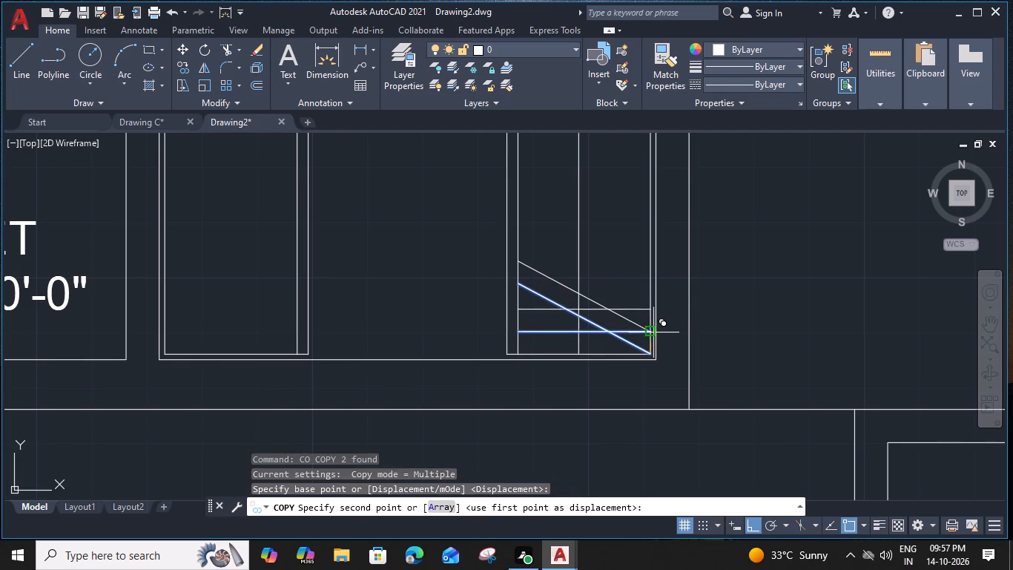
{"action": "left_click", "coordinate": [653, 313]}
{"action": "left_click", "coordinate": [652, 286]}
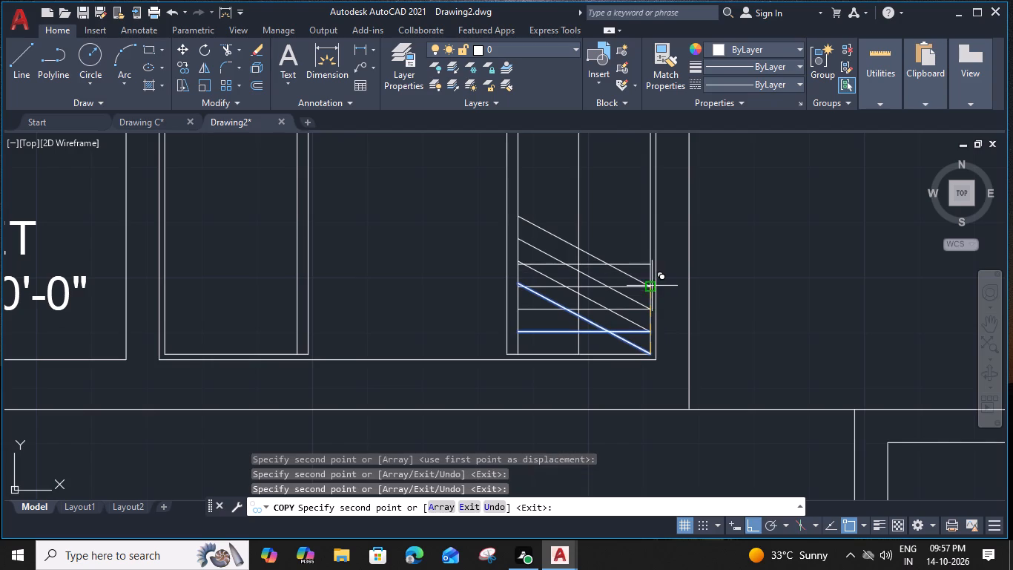
{"action": "left_click", "coordinate": [649, 263]}
{"action": "middle_click_drag", "start_coordinate": [649, 262], "coordinate": [652, 337]}
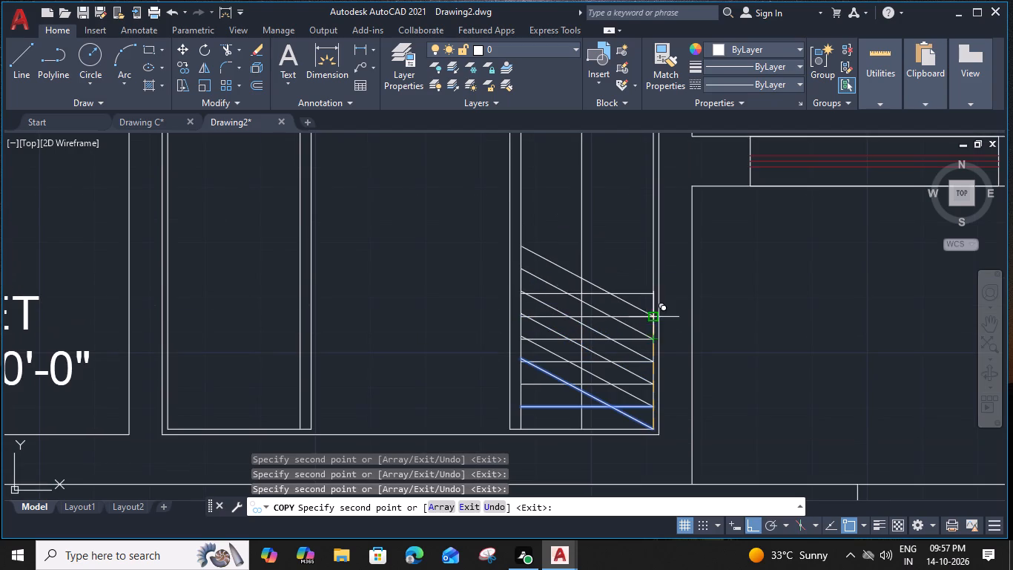
{"action": "left_click", "coordinate": [653, 316]}
{"action": "left_click", "coordinate": [653, 295]}
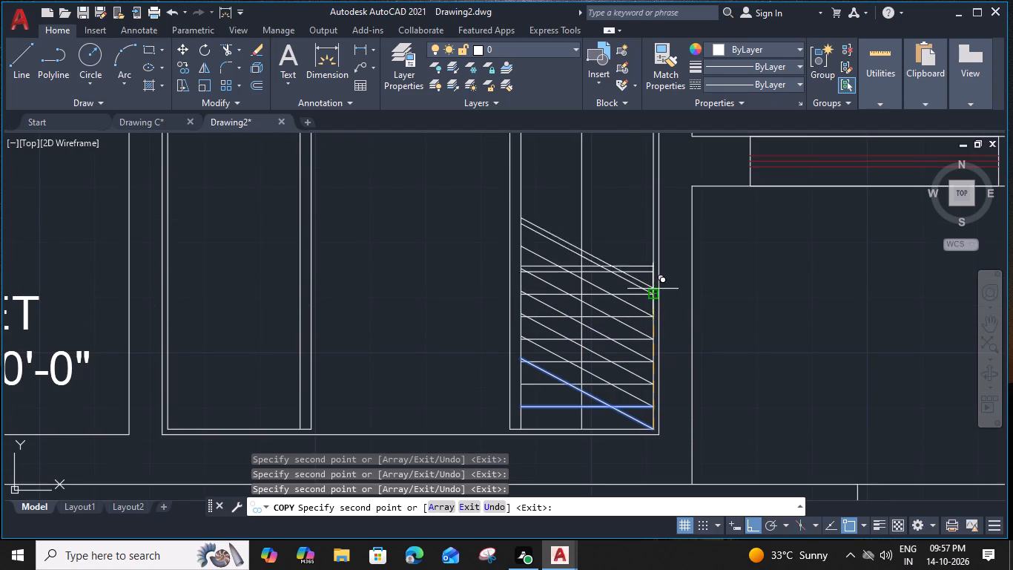
{"action": "left_click", "coordinate": [651, 272]}
{"action": "left_click", "coordinate": [653, 254]}
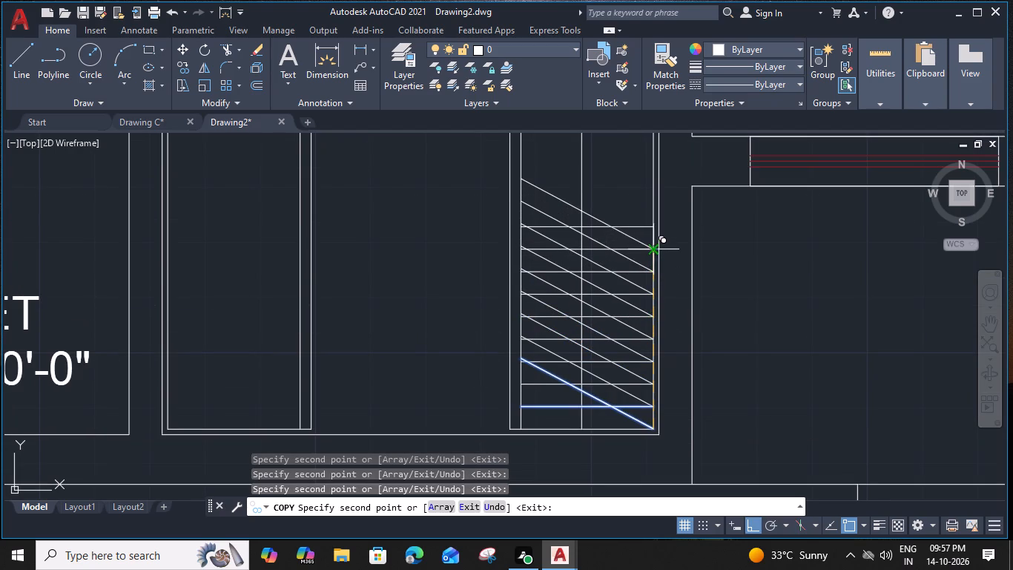
{"action": "middle_click_drag", "start_coordinate": [653, 254], "coordinate": [656, 353]}
{"action": "left_click", "coordinate": [656, 328]}
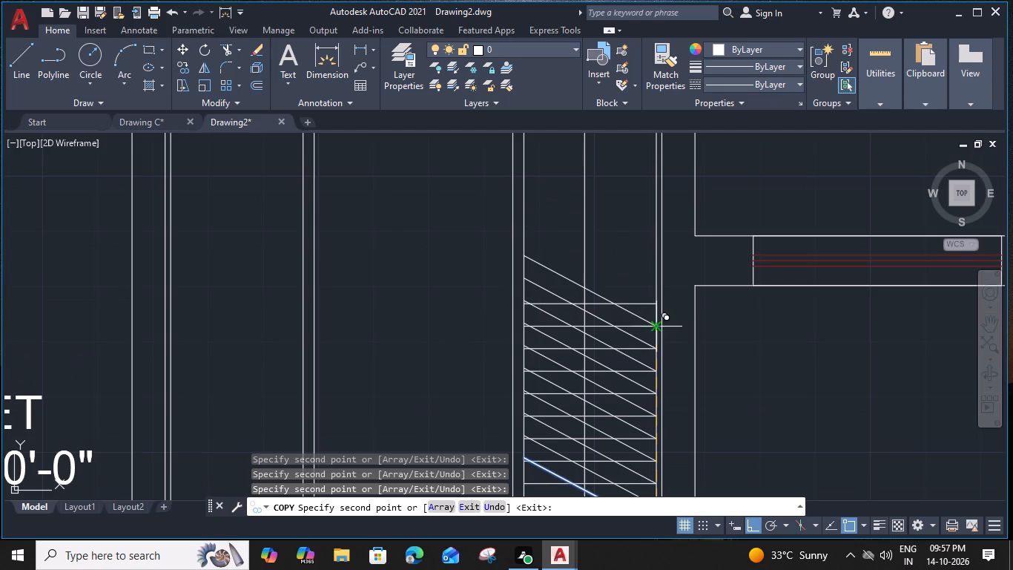
{"action": "left_click", "coordinate": [655, 305]}
{"action": "left_click", "coordinate": [654, 284]}
{"action": "left_click", "coordinate": [654, 261]}
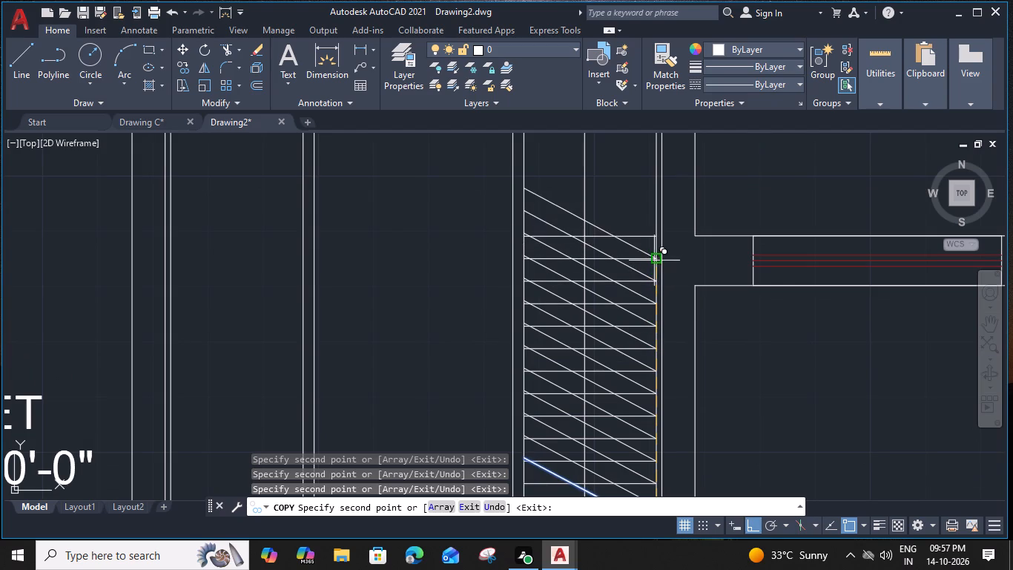
{"action": "left_click", "coordinate": [654, 240]}
{"action": "left_click", "coordinate": [656, 217]}
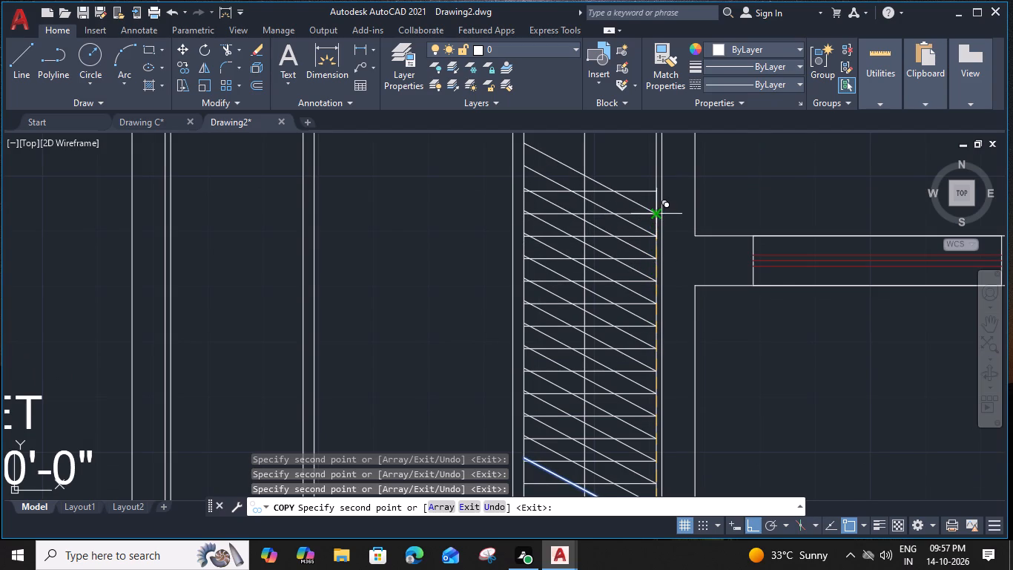
{"action": "middle_click_drag", "start_coordinate": [656, 217], "coordinate": [656, 286]}
{"action": "left_click", "coordinate": [656, 254]}
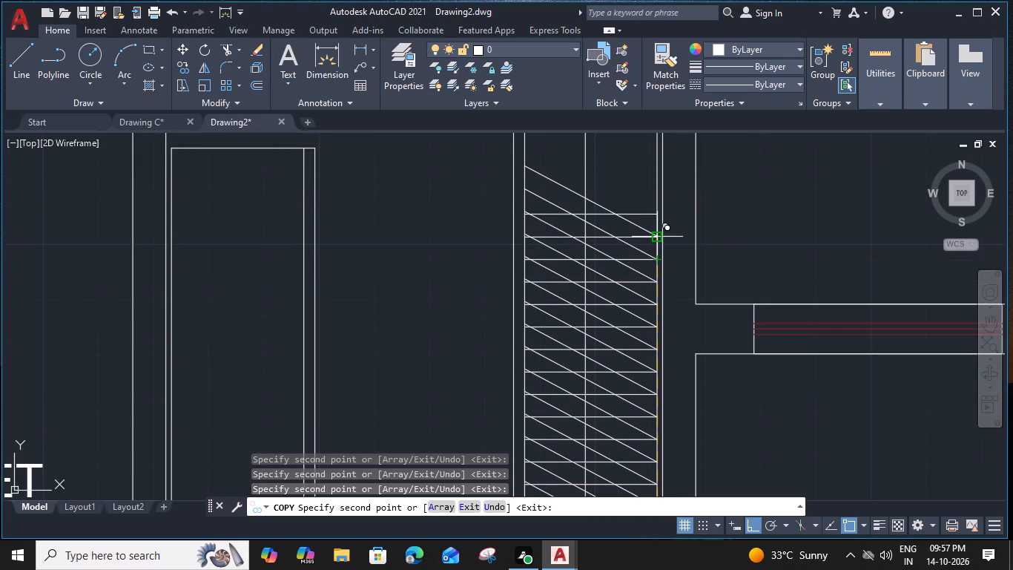
{"action": "left_click", "coordinate": [656, 236]}
{"action": "left_click", "coordinate": [656, 209]}
{"action": "middle_click_drag", "start_coordinate": [656, 209], "coordinate": [656, 318]}
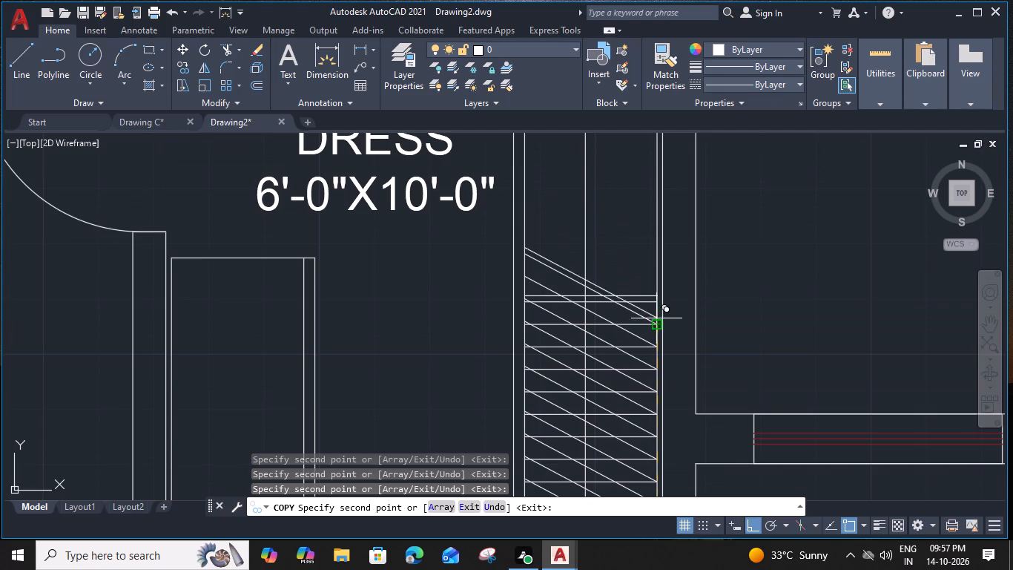
{"action": "left_click", "coordinate": [656, 301]}
{"action": "left_click", "coordinate": [656, 280]}
{"action": "left_click", "coordinate": [656, 258]}
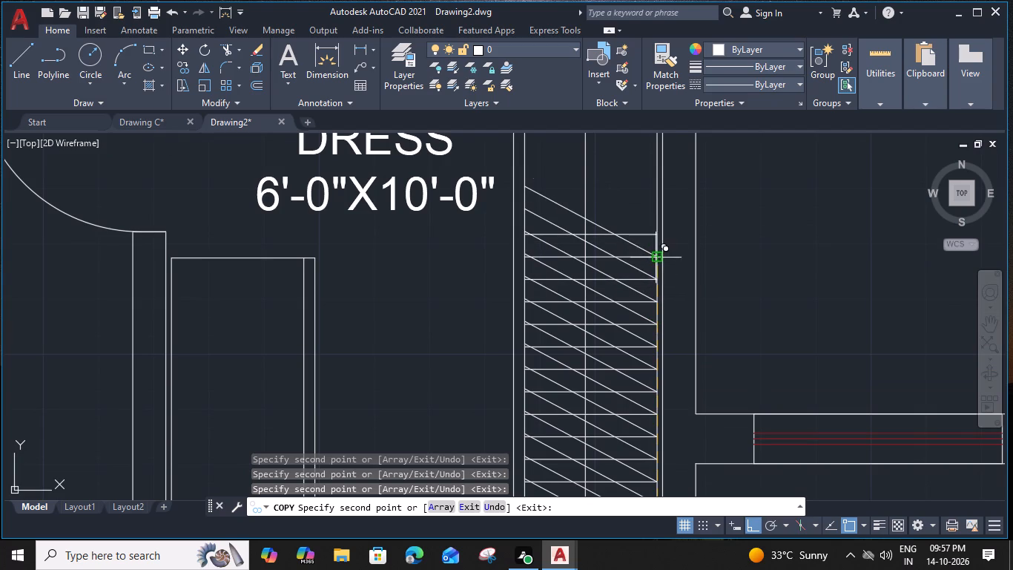
{"action": "left_click", "coordinate": [654, 239]}
{"action": "left_click", "coordinate": [656, 208]}
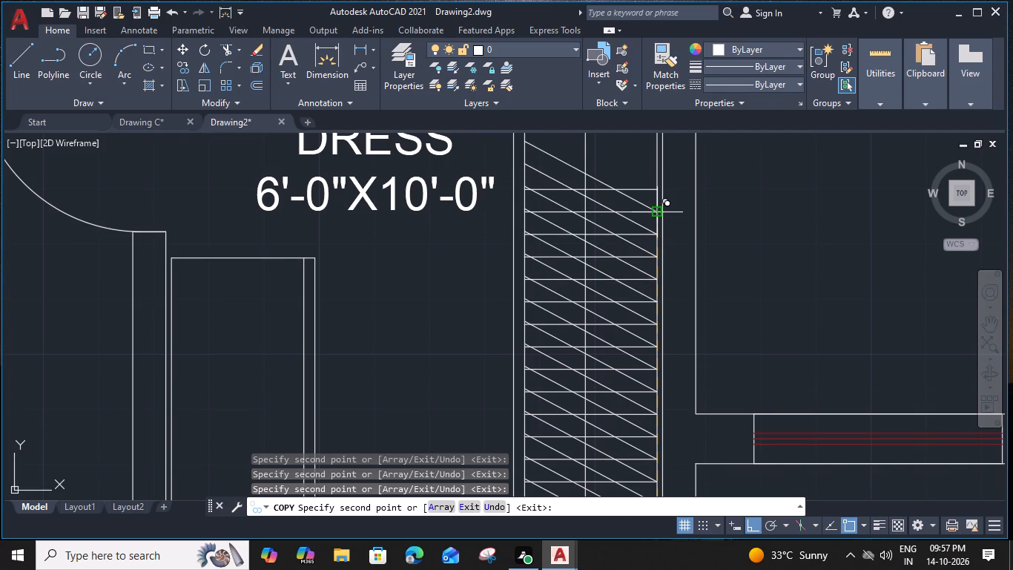
{"action": "middle_click_drag", "start_coordinate": [656, 209], "coordinate": [657, 323]}
{"action": "left_click", "coordinate": [655, 306]}
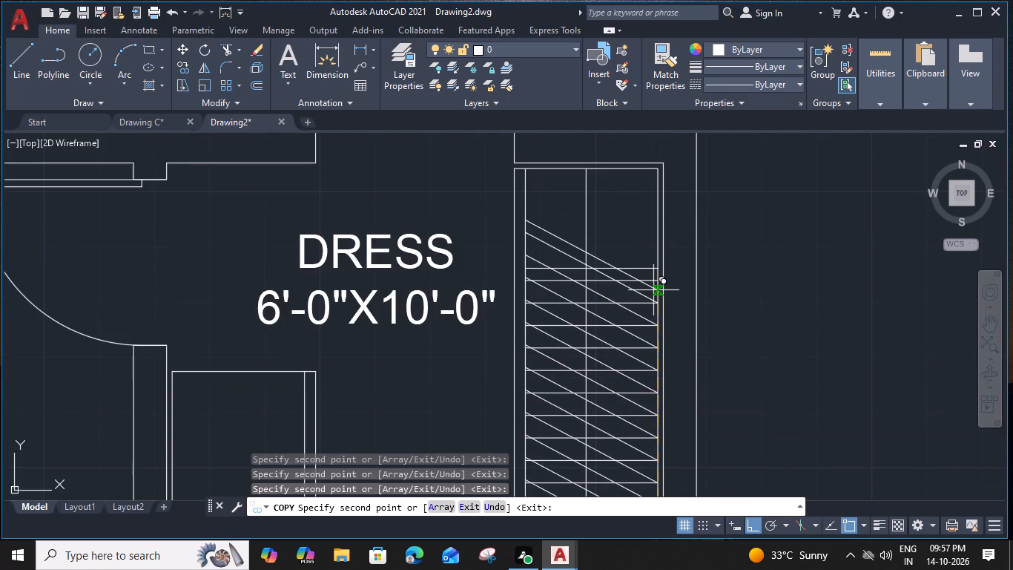
{"action": "left_click", "coordinate": [653, 281]}
{"action": "left_click", "coordinate": [655, 262]}
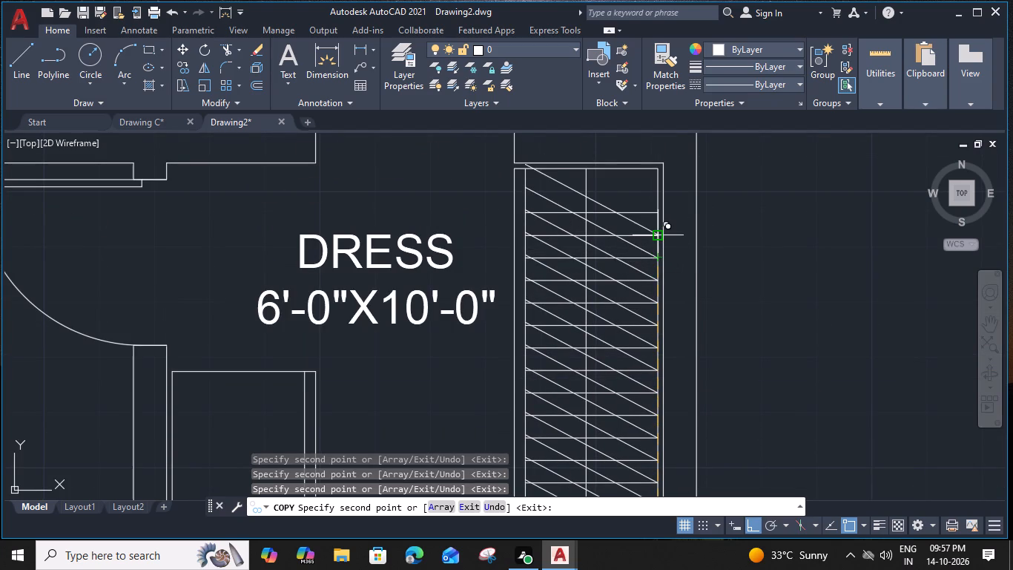
{"action": "left_click", "coordinate": [657, 237]}
{"action": "left_click", "coordinate": [658, 216]}
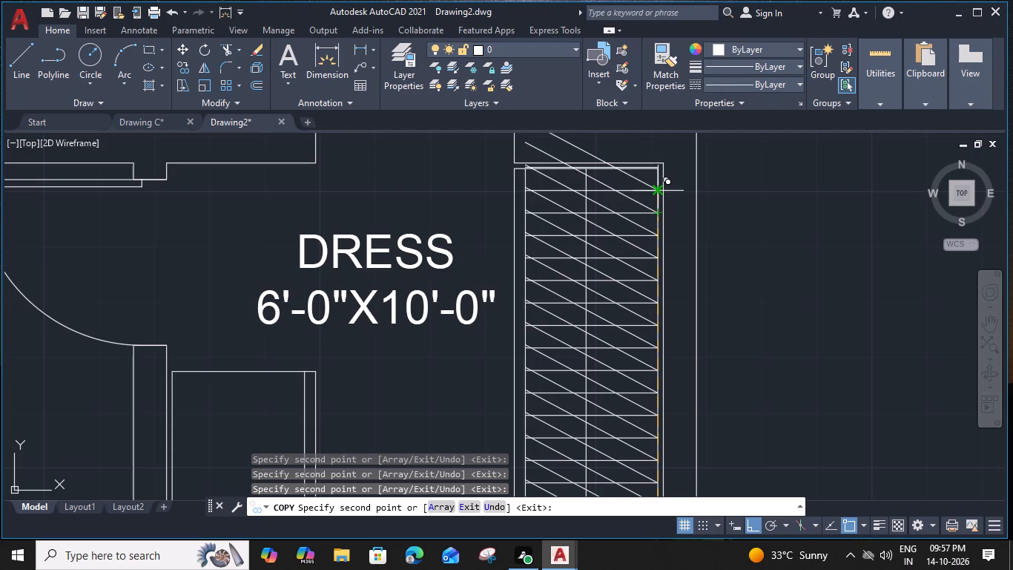
{"action": "middle_click_drag", "start_coordinate": [659, 191], "coordinate": [659, 243]}
{"action": "scroll", "coordinate": [659, 243], "scroll_direction": "up", "scroll_amount": 3}
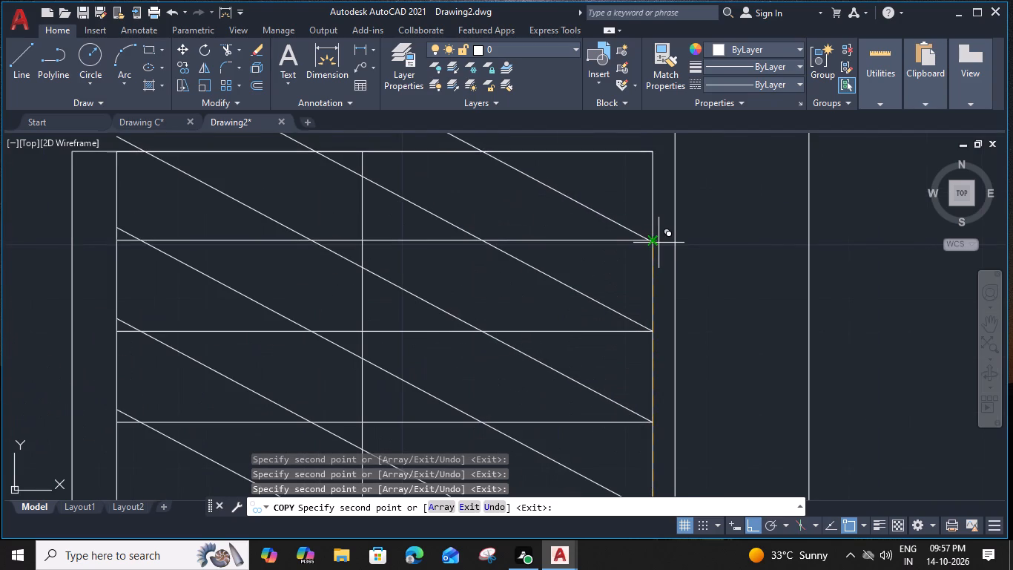
{"action": "left_click", "coordinate": [653, 240]}
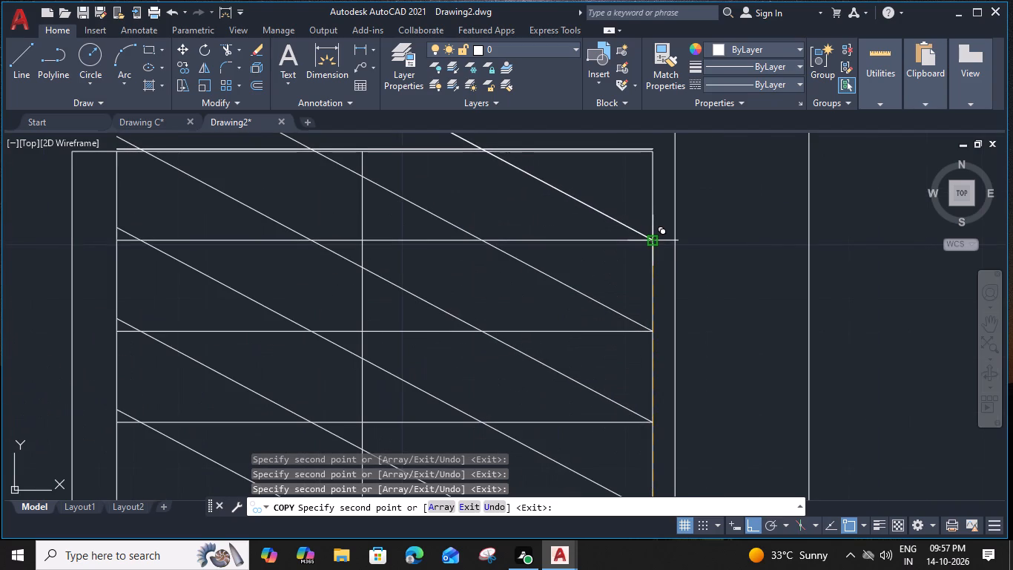
{"action": "key", "text": "Escape"}
Trim the slanted lines in the gap between the east DRESS wardrobe's north edge and the wall line.
{"action": "type", "text": "TR"}
{"action": "key", "text": "space"}
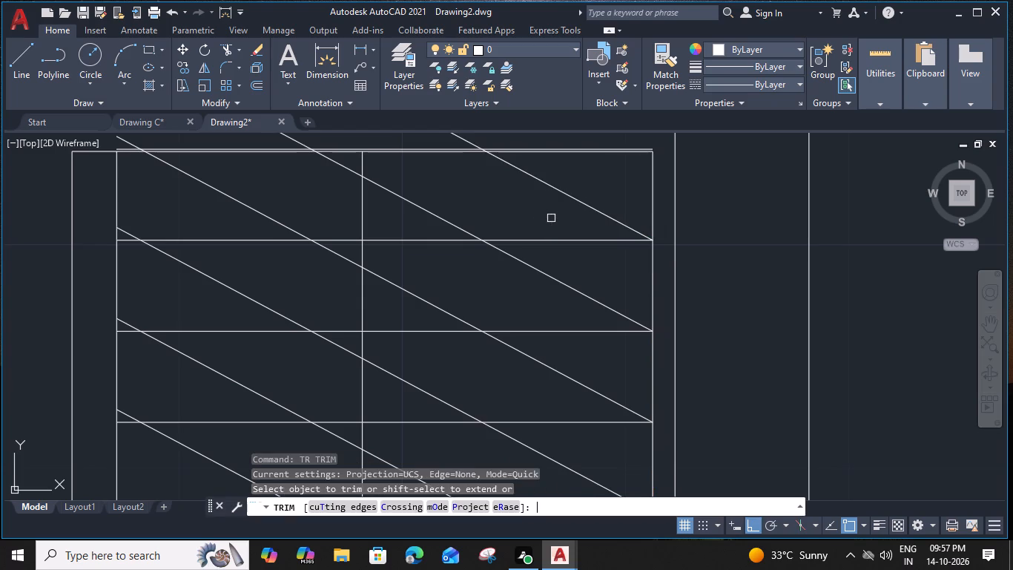
{"action": "scroll", "coordinate": [550, 219], "scroll_direction": "down", "scroll_amount": 2}
{"action": "middle_click_drag", "start_coordinate": [509, 234], "coordinate": [587, 312]}
{"action": "scroll", "coordinate": [433, 233], "scroll_direction": "up", "scroll_amount": 3}
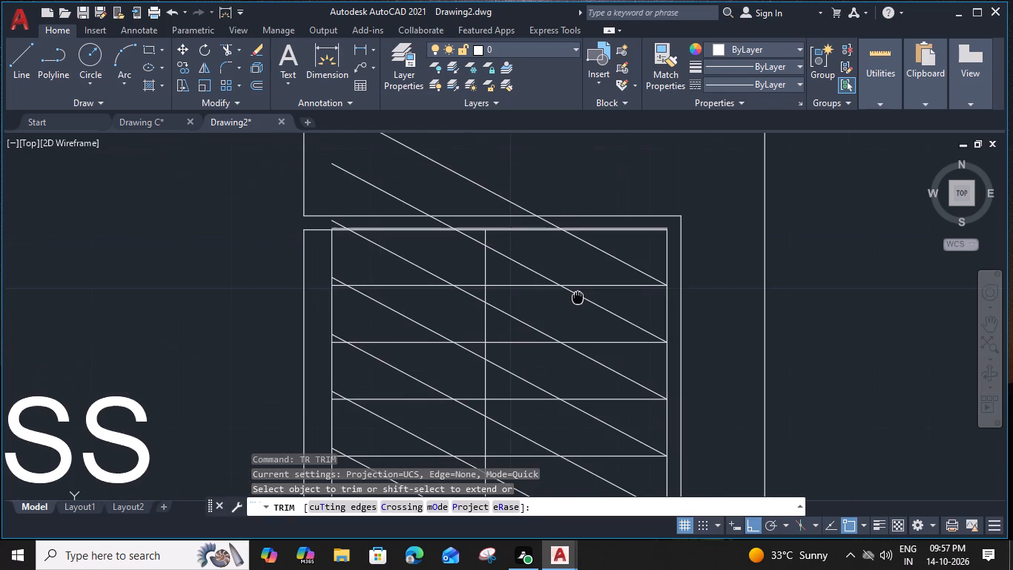
{"action": "left_click", "coordinate": [176, 294]}
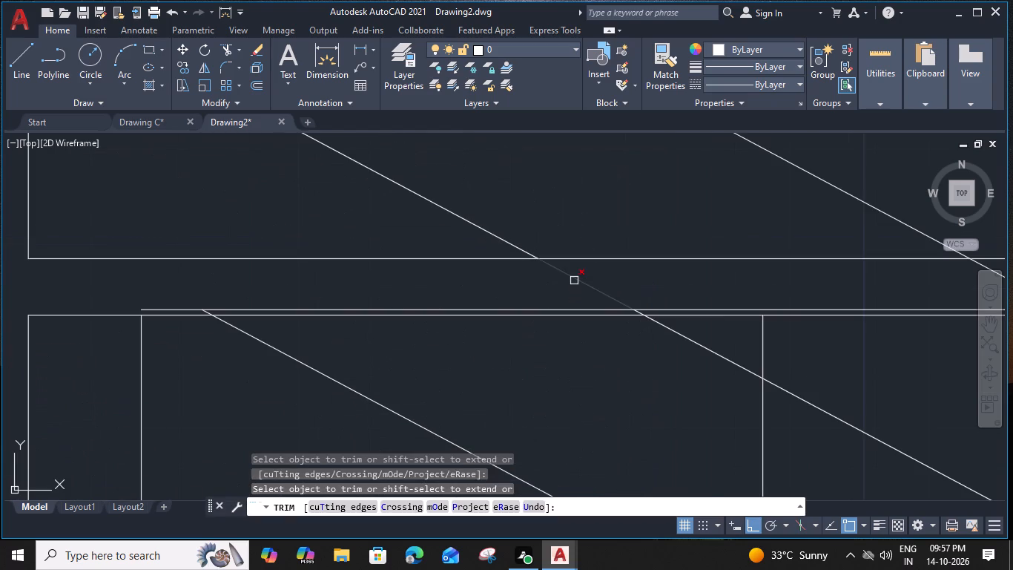
{"action": "left_click", "coordinate": [575, 281]}
{"action": "middle_click_drag", "start_coordinate": [661, 286], "coordinate": [377, 260]}
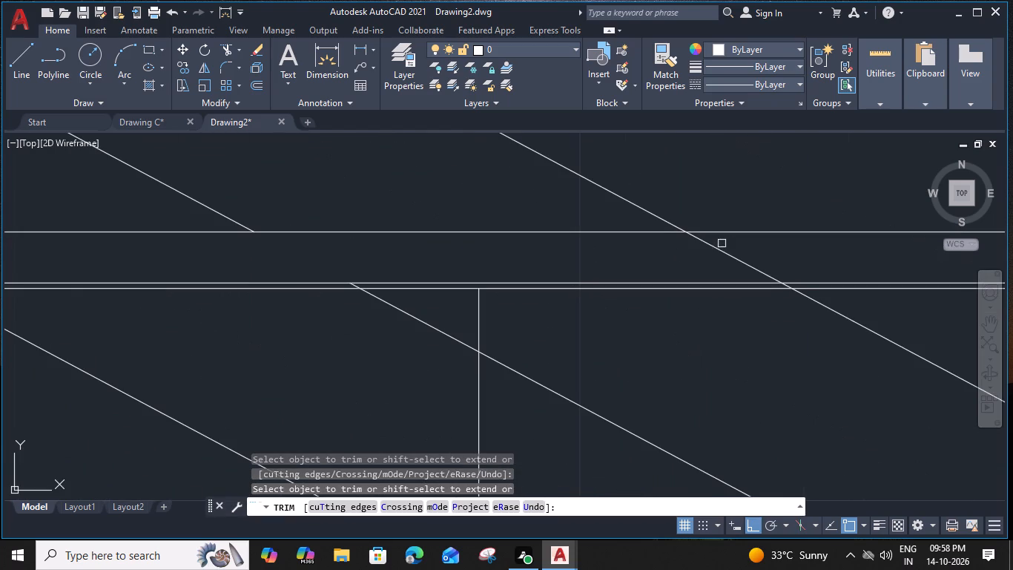
{"action": "left_click", "coordinate": [720, 249]}
{"action": "key", "text": "Escape"}
Erase the extra horizontal line just north of the east DRESS wardrobe's inner north edge.
{"action": "left_click", "coordinate": [713, 281]}
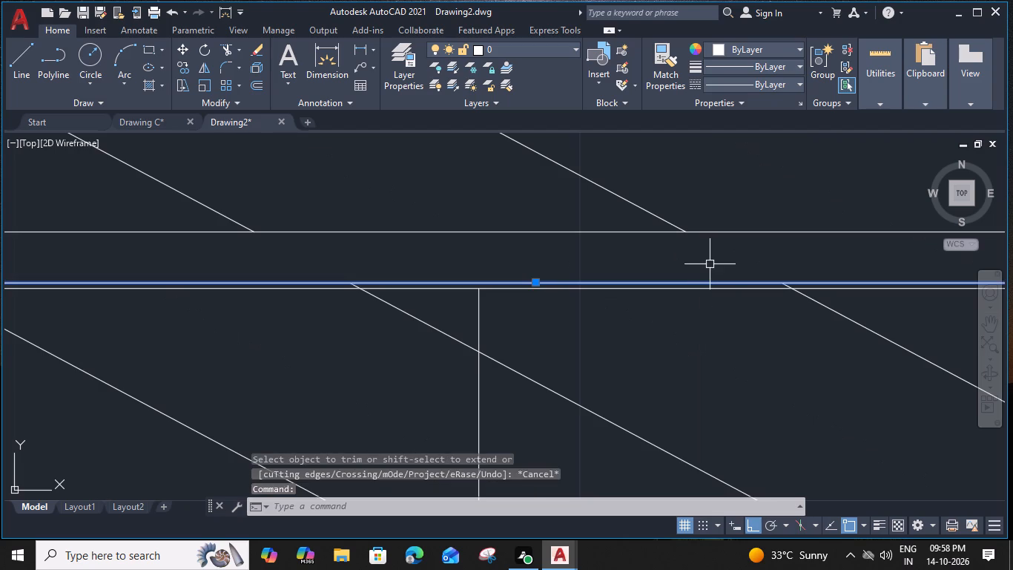
{"action": "key", "text": "Delete"}
Trim the three slanted-line stubs projecting past the east DRESS wardrobe's inner north edge.
{"action": "type", "text": "TR"}
{"action": "key", "text": "space"}
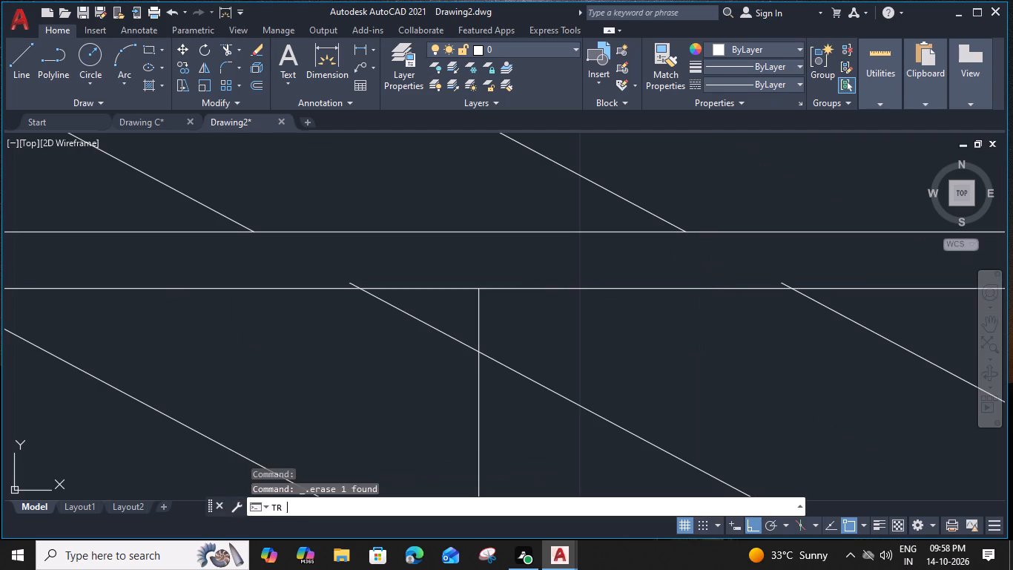
{"action": "left_click_drag", "start_coordinate": [782, 282], "coordinate": [766, 274]}
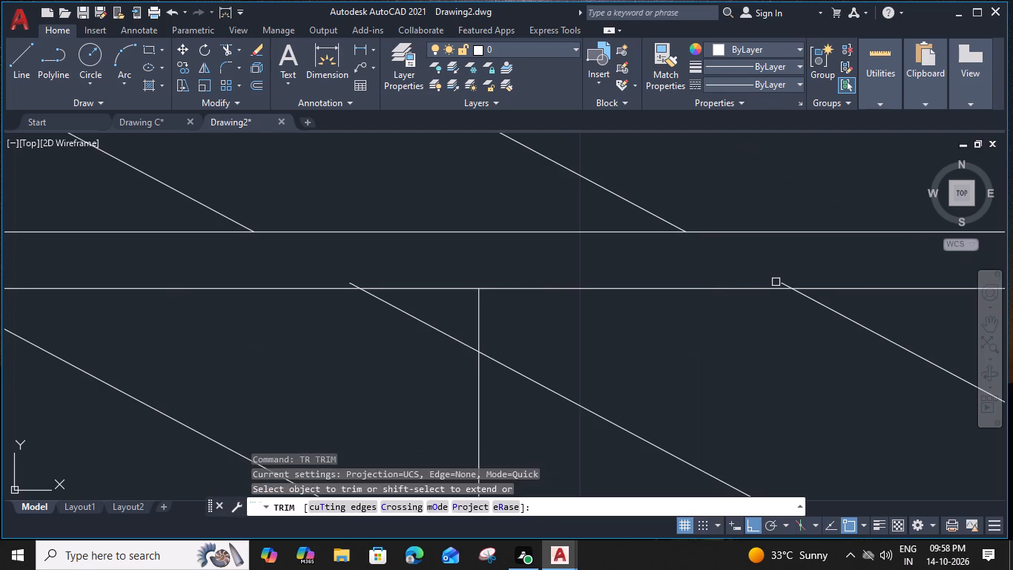
{"action": "left_click", "coordinate": [353, 280]}
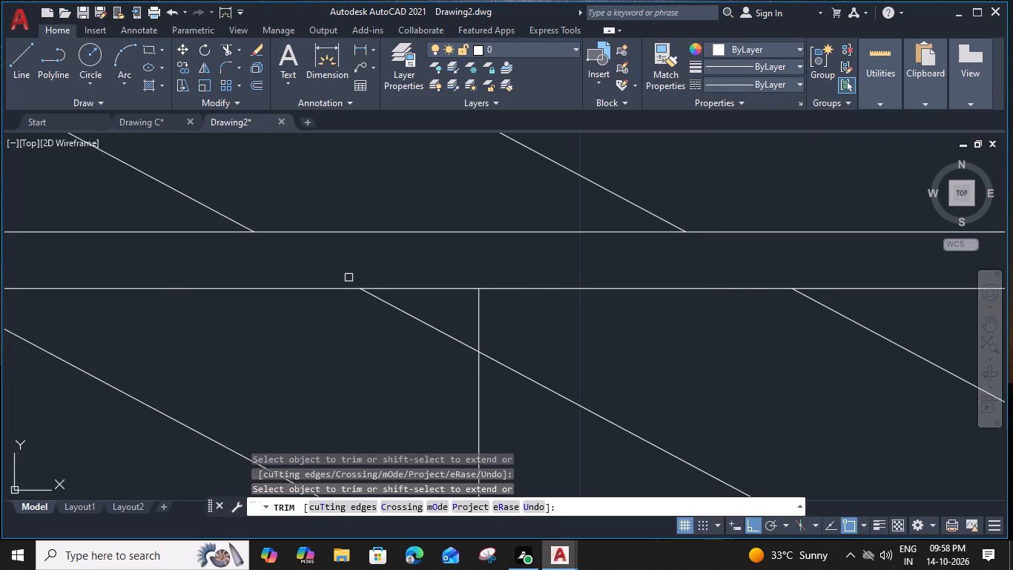
{"action": "middle_click_drag", "start_coordinate": [243, 268], "coordinate": [564, 284]}
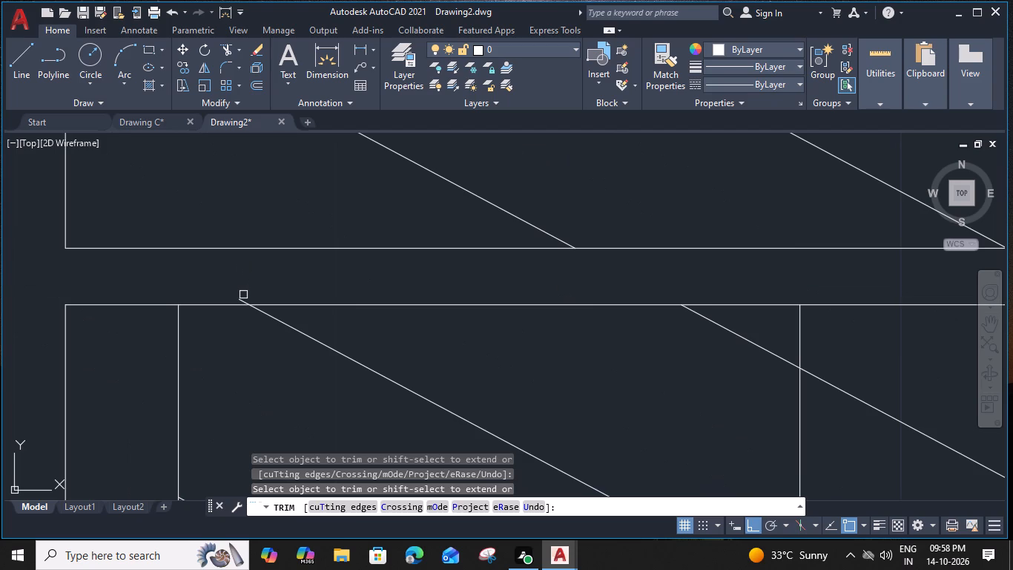
{"action": "left_click", "coordinate": [243, 298]}
{"action": "key", "text": "Escape"}
Erase the two leftover slanted pieces beyond the wall line north of the east DRESS wardrobe.
{"action": "scroll", "coordinate": [253, 278], "scroll_direction": "down", "scroll_amount": 1}
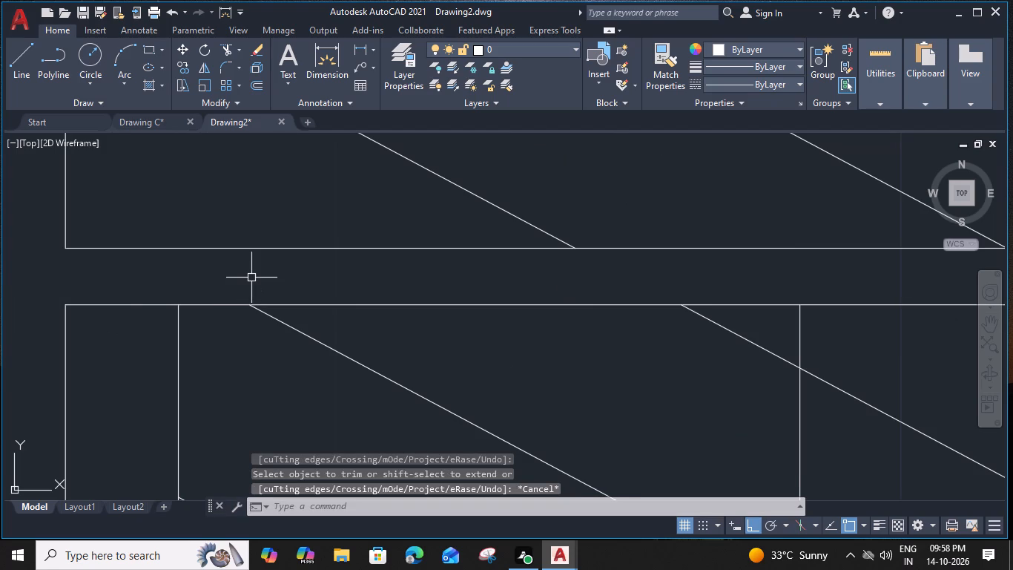
{"action": "left_click_drag", "start_coordinate": [655, 189], "coordinate": [648, 187]}
{"action": "left_click", "coordinate": [234, 227]}
{"action": "key", "text": "Delete"}
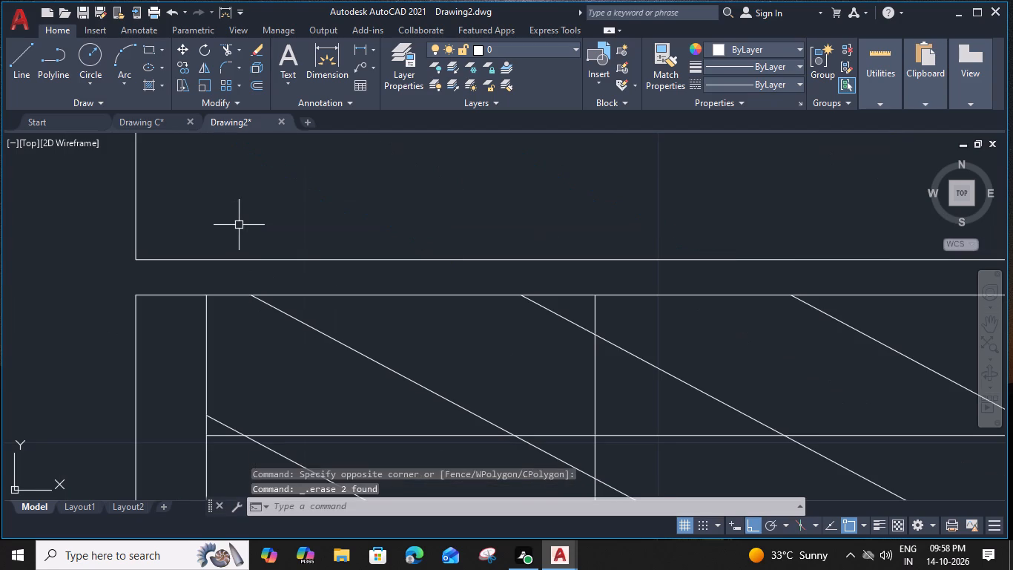
Draw a vertical centre line through the west DRESS wardrobe from its inner south edge to its north edge.
{"action": "scroll", "coordinate": [420, 264], "scroll_direction": "down", "scroll_amount": 4}
{"action": "scroll", "coordinate": [417, 341], "scroll_direction": "down", "scroll_amount": 2}
{"action": "middle_click_drag", "start_coordinate": [337, 353], "coordinate": [423, 308]}
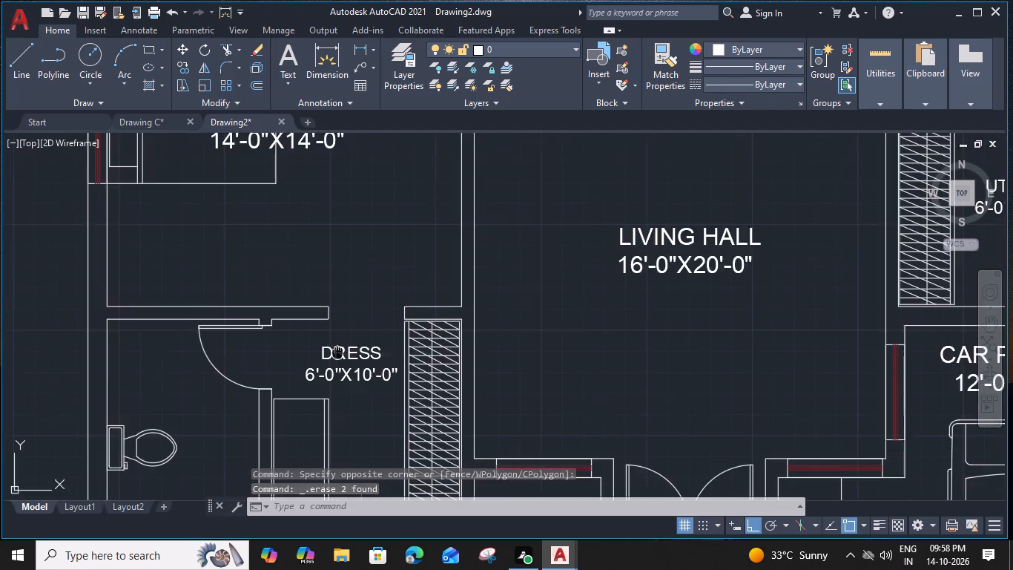
{"action": "middle_click_drag", "start_coordinate": [423, 308], "coordinate": [651, 151]}
{"action": "scroll", "coordinate": [613, 360], "scroll_direction": "up", "scroll_amount": 2}
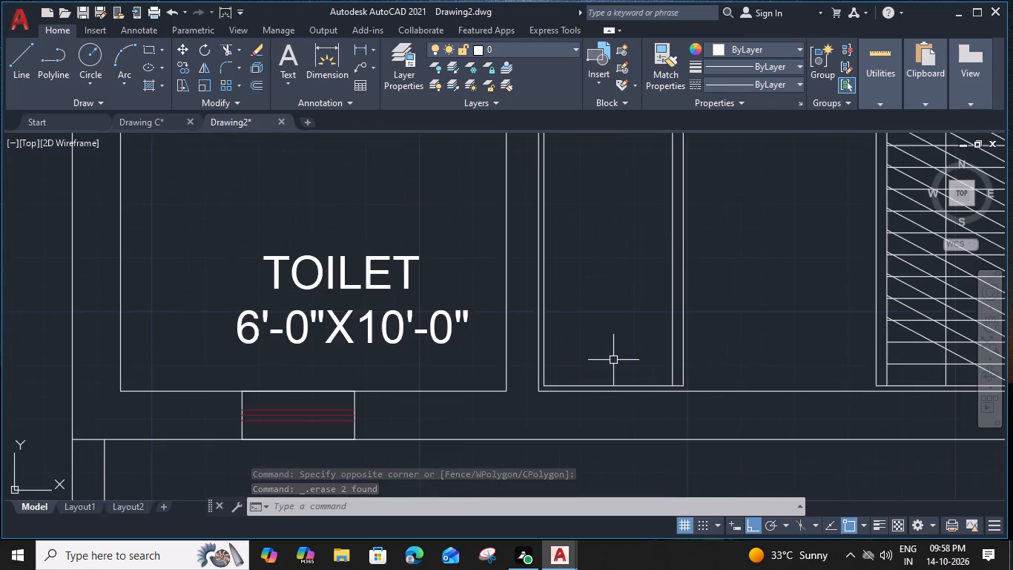
{"action": "type", "text": "L"}
{"action": "key", "text": "space"}
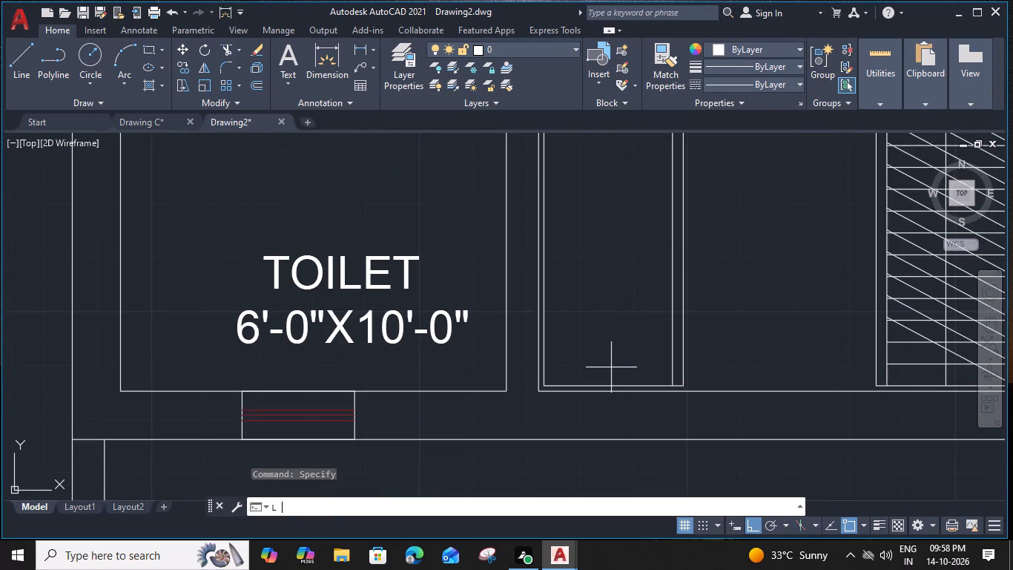
{"action": "left_click", "coordinate": [613, 389]}
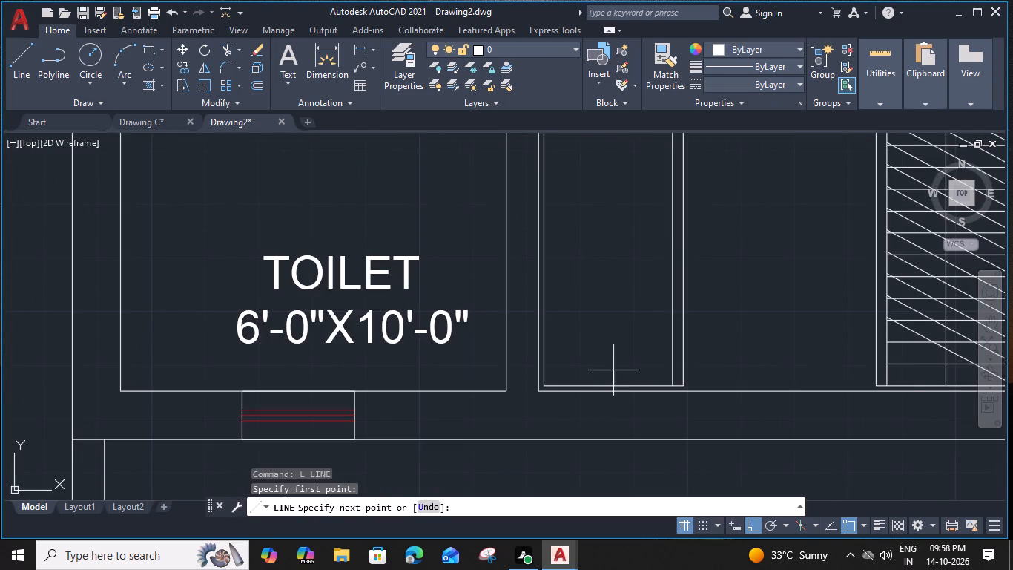
{"action": "middle_click_drag", "start_coordinate": [613, 201], "coordinate": [579, 452]}
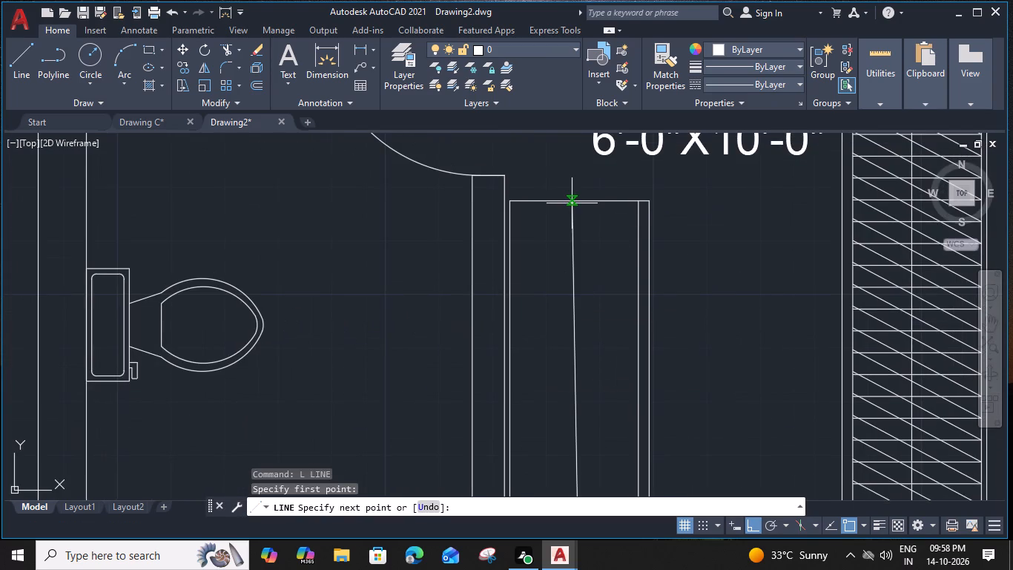
{"action": "left_click", "coordinate": [578, 200]}
{"action": "key", "text": "Escape"}
Draw the west DRESS wardrobe's first hanger pair: a slanted line from its inner northwest corner and a horizontal line crossing it at the centre line.
{"action": "type", "text": "L"}
{"action": "key", "text": "space"}
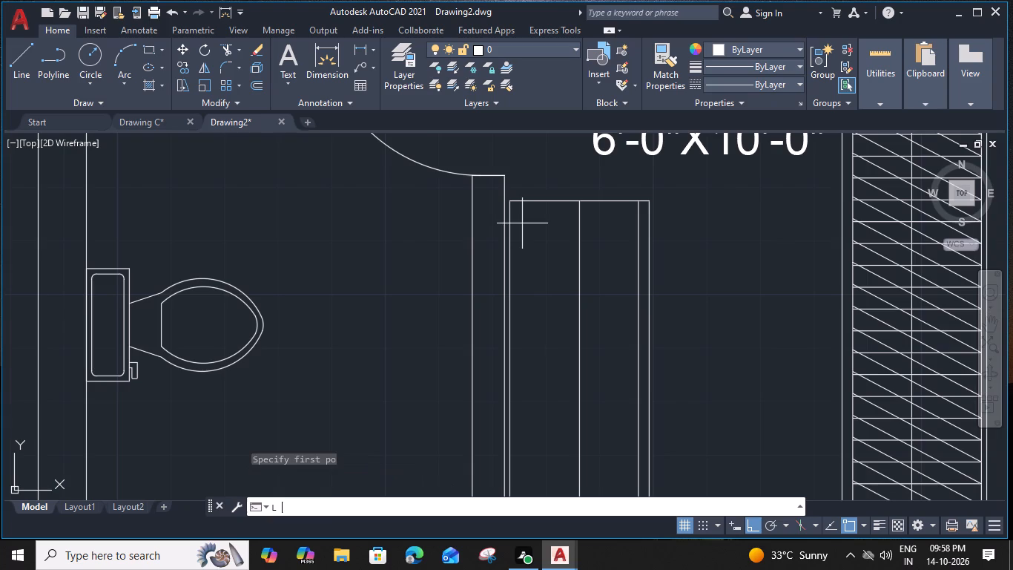
{"action": "left_click", "coordinate": [509, 205]}
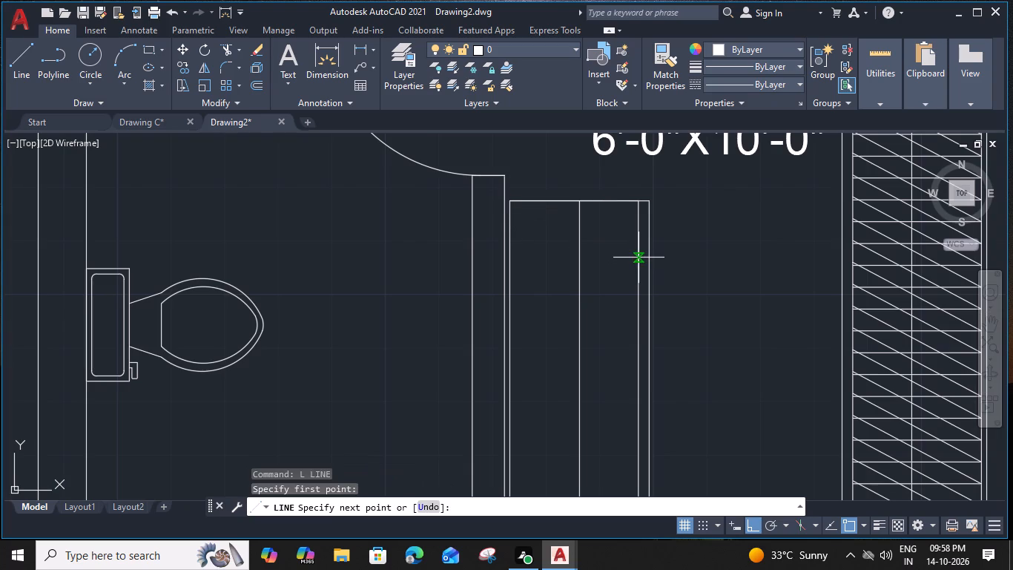
{"action": "left_click", "coordinate": [639, 255]}
{"action": "key", "text": "Escape"}
{"action": "type", "text": "L"}
{"action": "key", "text": "space"}
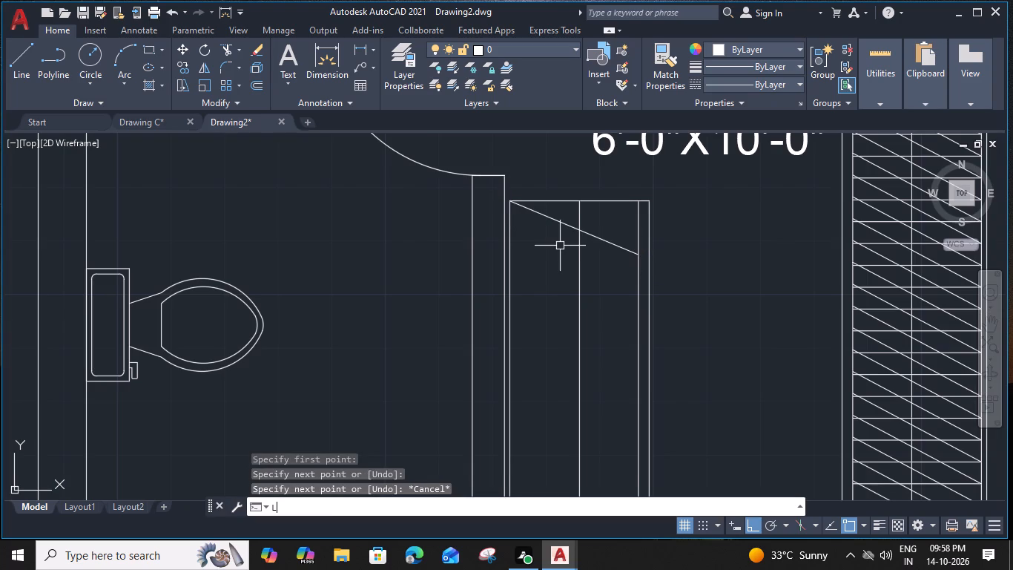
{"action": "left_click", "coordinate": [510, 231]}
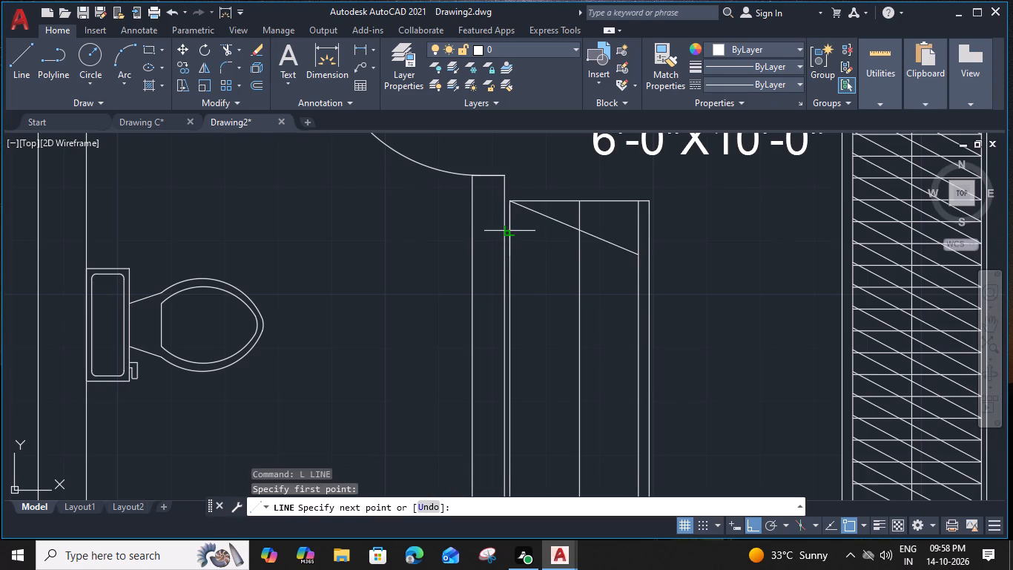
{"action": "left_click", "coordinate": [641, 232]}
{"action": "key", "text": "Escape"}
Copy the slanted and horizontal line pair repeatedly end to end down the west DRESS wardrobe to its south end.
{"action": "left_click_drag", "start_coordinate": [619, 222], "coordinate": [618, 229]}
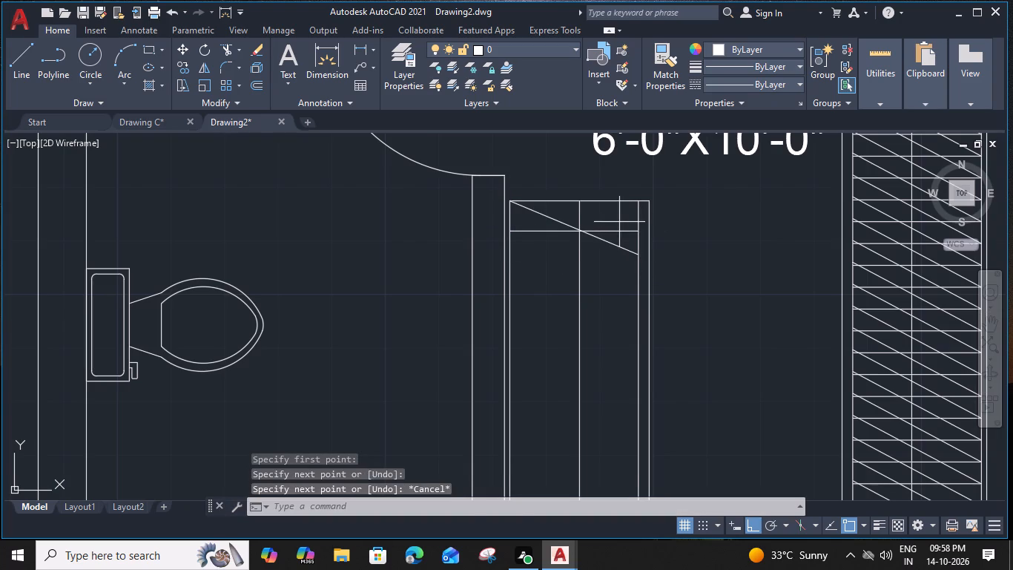
{"action": "left_click", "coordinate": [598, 299]}
{"action": "type", "text": "CO"}
{"action": "key", "text": "space"}
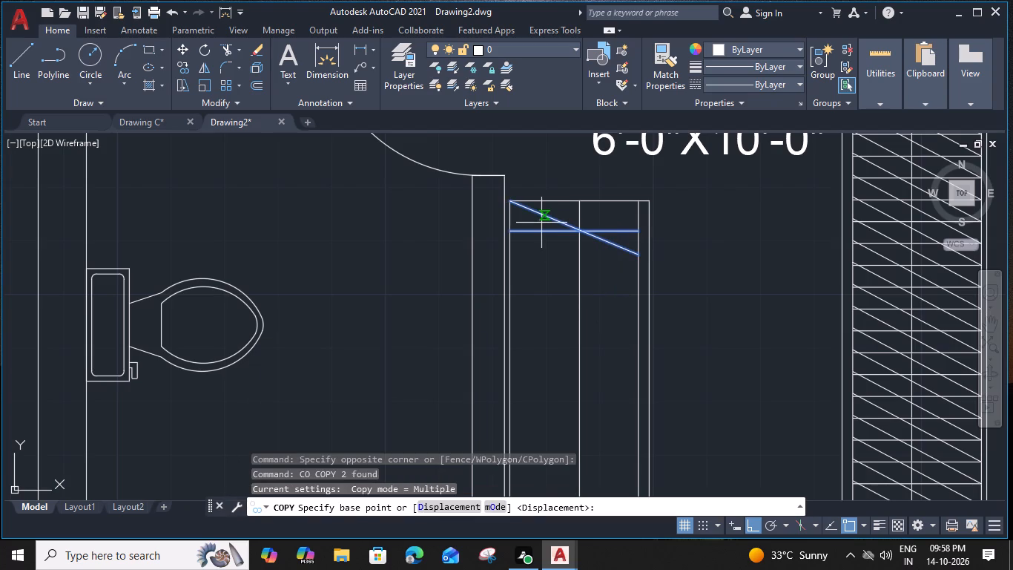
{"action": "left_click", "coordinate": [509, 204]}
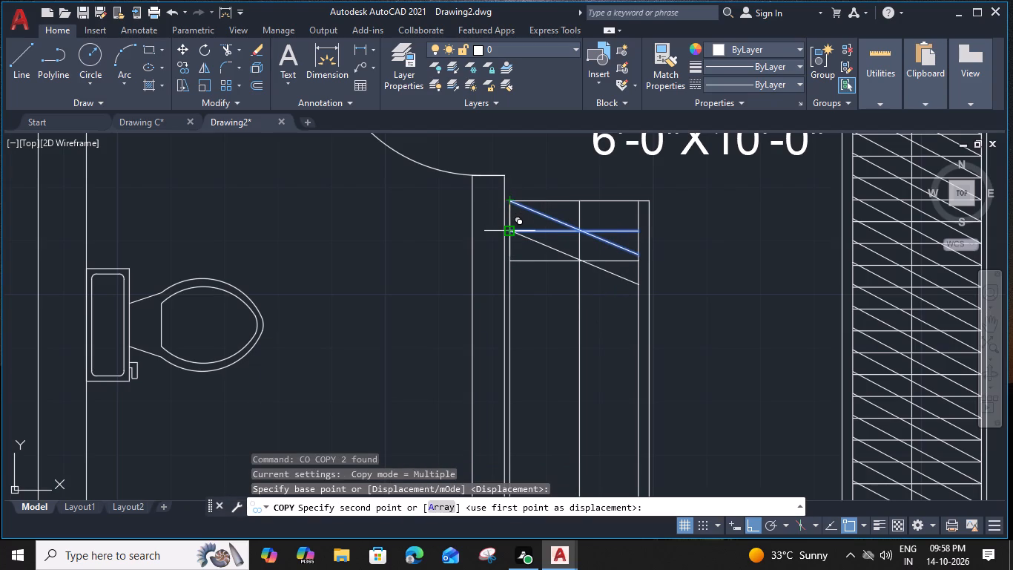
{"action": "left_click", "coordinate": [510, 230]}
{"action": "left_click", "coordinate": [509, 261]}
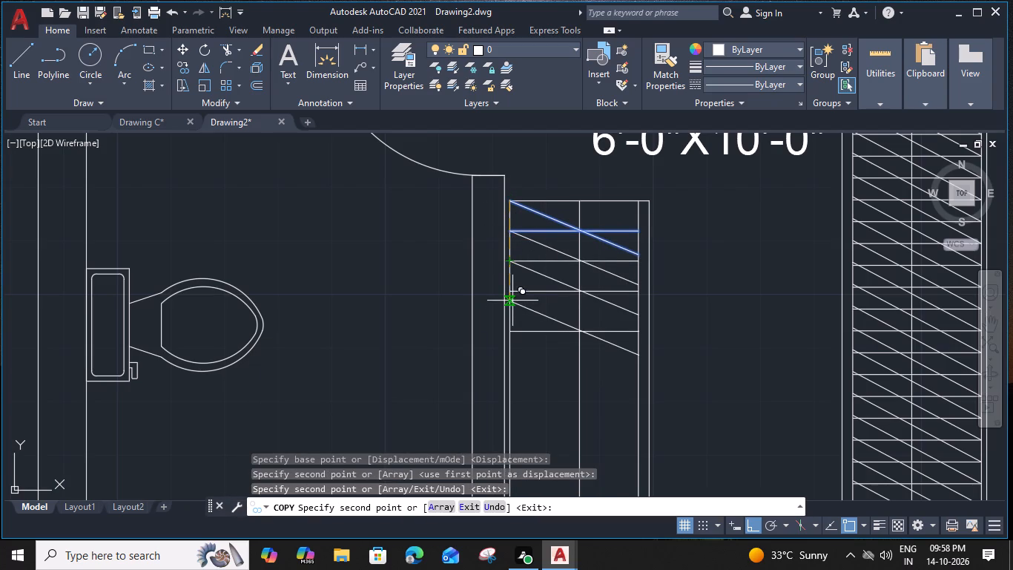
{"action": "left_click", "coordinate": [509, 293]}
{"action": "left_click", "coordinate": [513, 324]}
{"action": "middle_click_drag", "start_coordinate": [513, 344], "coordinate": [510, 275]}
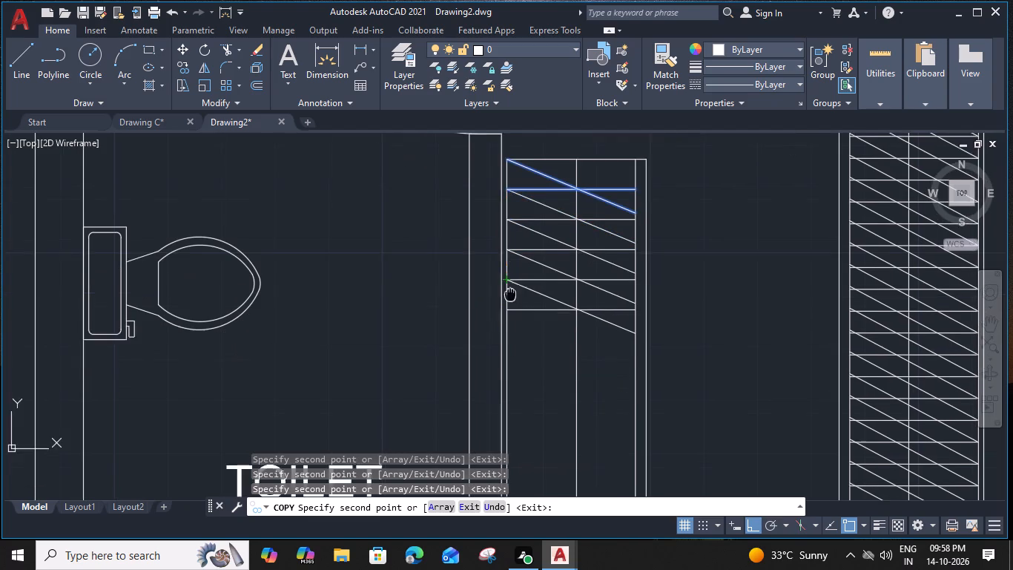
{"action": "middle_click_drag", "start_coordinate": [510, 275], "coordinate": [512, 263]}
{"action": "left_click", "coordinate": [509, 274]}
{"action": "left_click", "coordinate": [508, 305]}
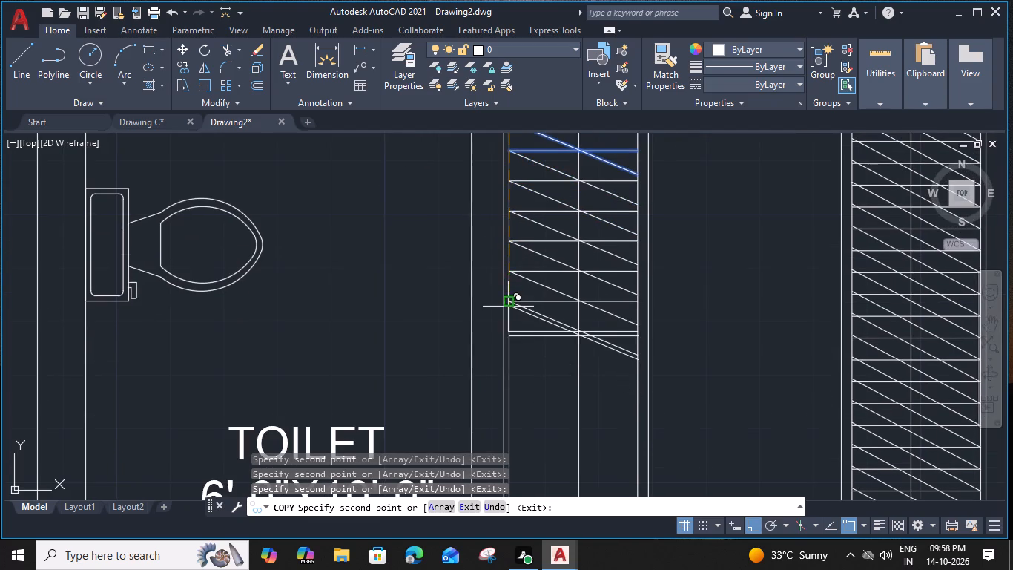
{"action": "left_click", "coordinate": [508, 332]}
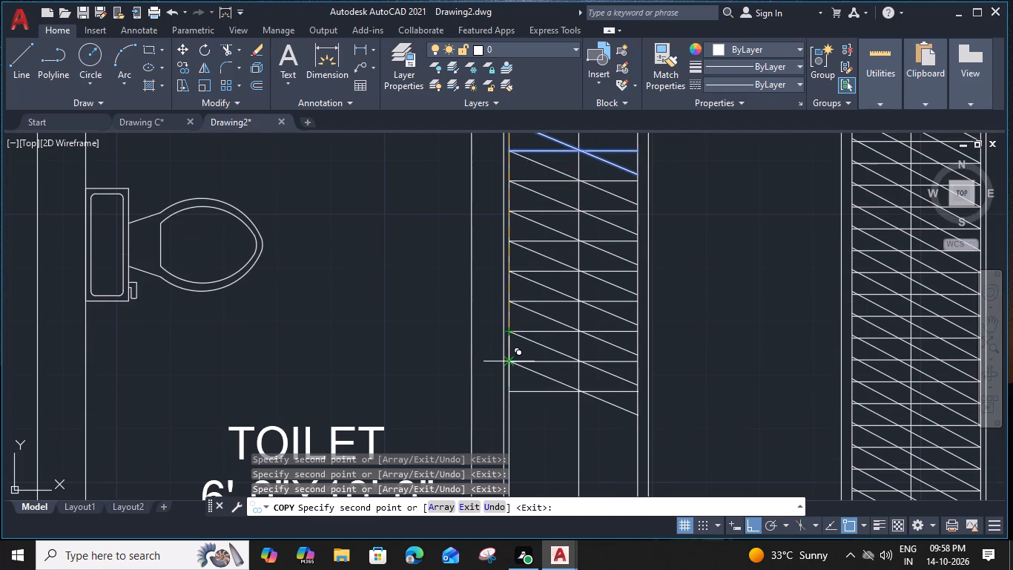
{"action": "left_click", "coordinate": [511, 361]}
{"action": "middle_click_drag", "start_coordinate": [512, 356], "coordinate": [529, 209]}
{"action": "left_click", "coordinate": [527, 246]}
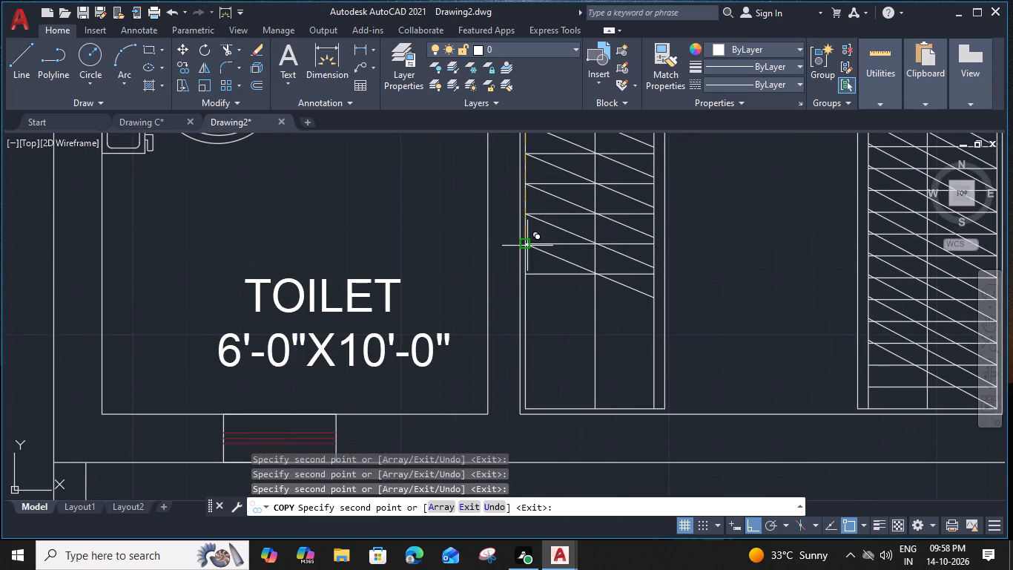
{"action": "left_click", "coordinate": [524, 276]}
{"action": "left_click", "coordinate": [524, 302]}
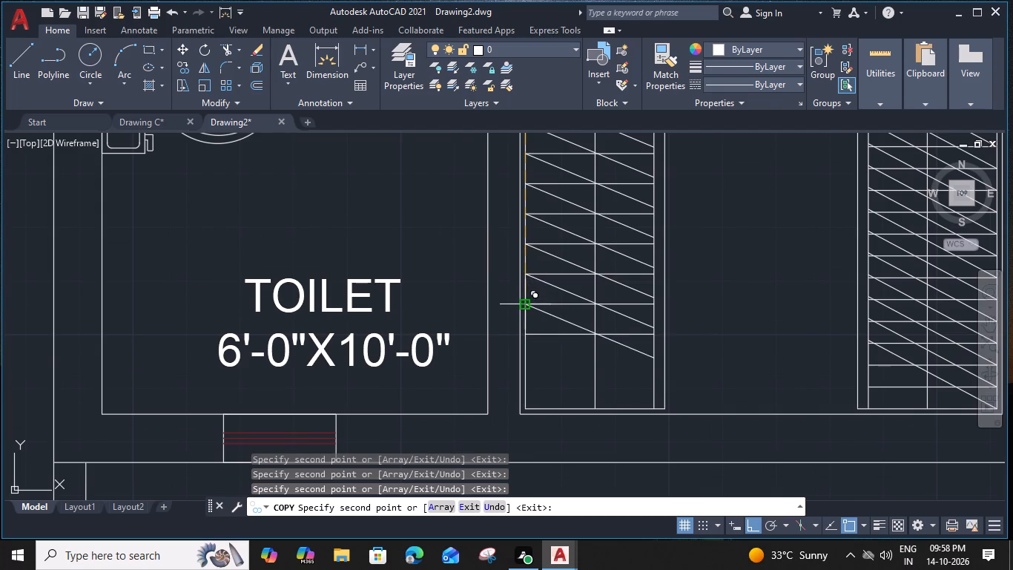
{"action": "left_click", "coordinate": [526, 330]}
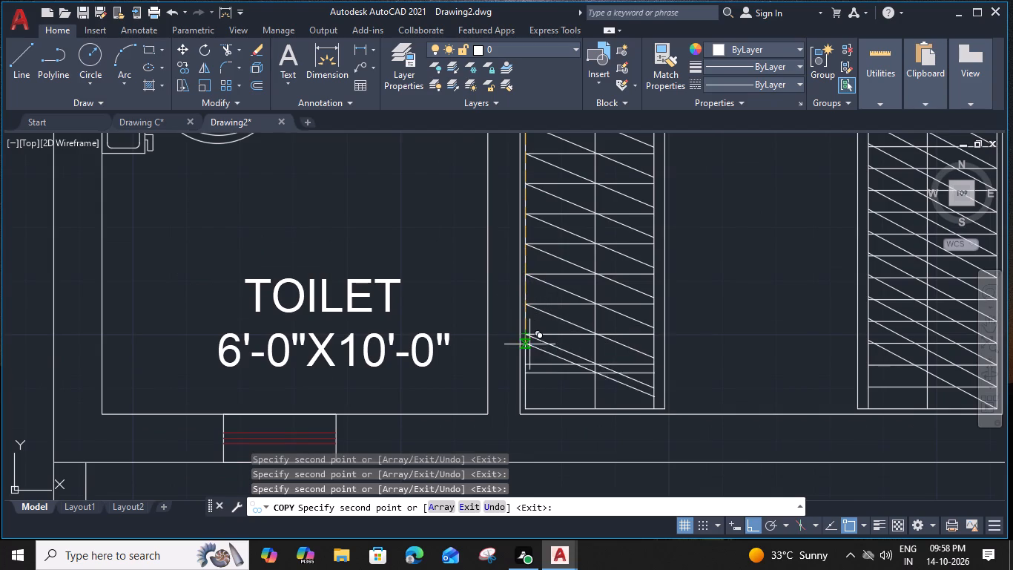
{"action": "left_click", "coordinate": [529, 361]}
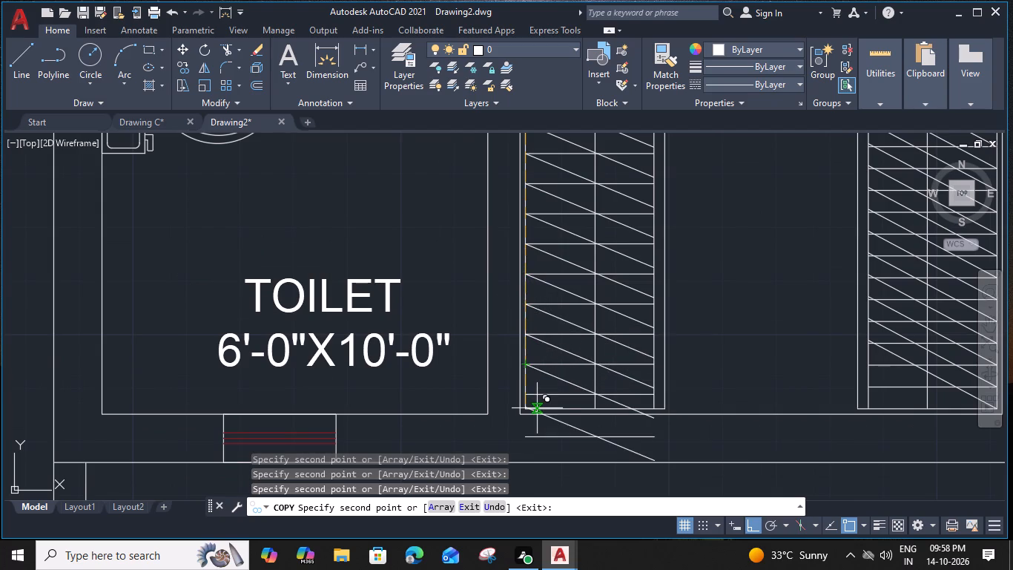
{"action": "key", "text": "Escape"}
Trim the last slanted line at the west DRESS wardrobe's inner south edge and erase its leftover piece beyond the wall line.
{"action": "key", "text": "t"}
{"action": "key", "text": "r"}
{"action": "key", "text": "space"}
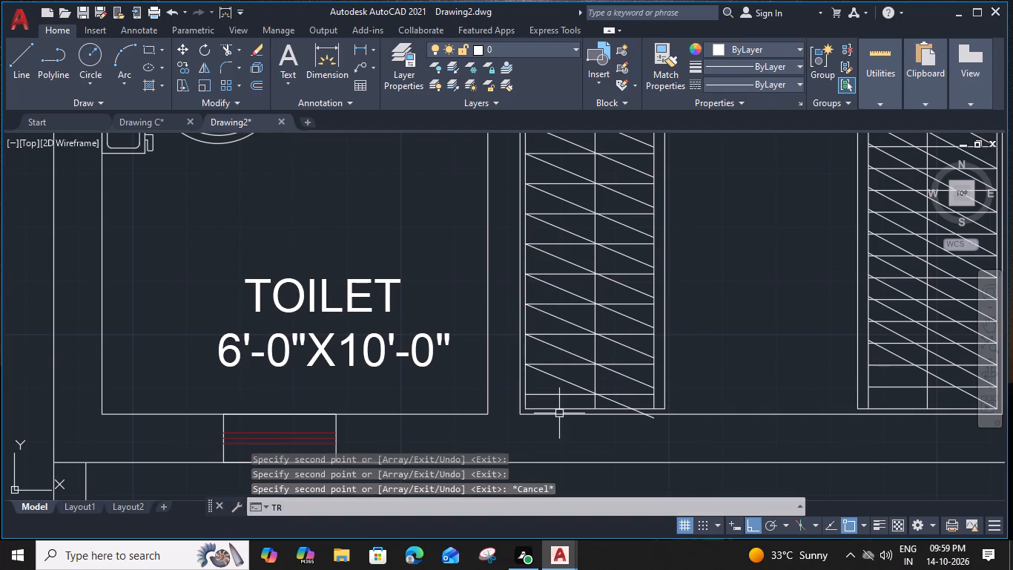
{"action": "scroll", "coordinate": [631, 423], "scroll_direction": "up", "scroll_amount": 3}
{"action": "left_click", "coordinate": [659, 381]}
{"action": "key", "text": "Escape"}
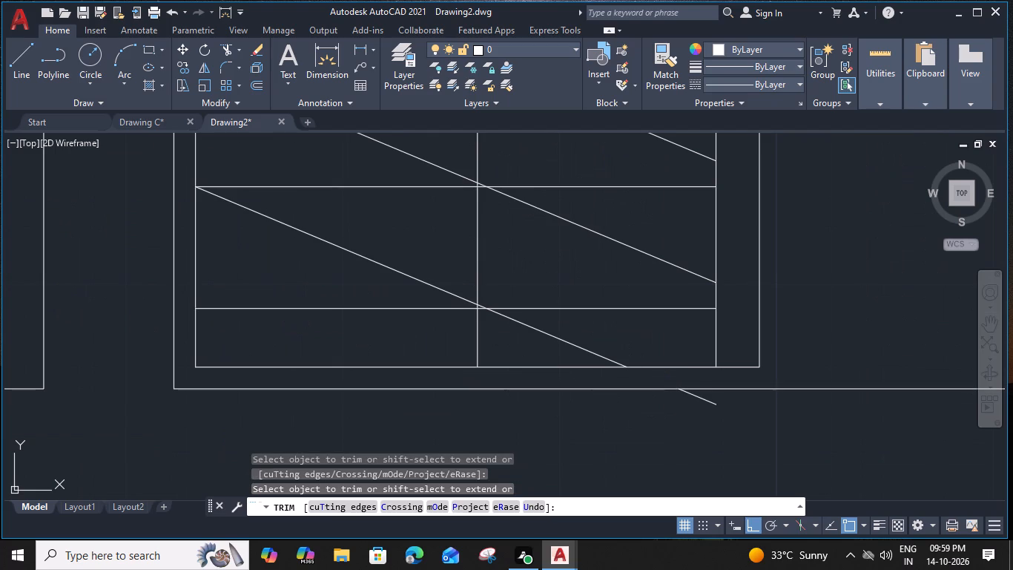
{"action": "left_click", "coordinate": [705, 404]}
{"action": "key", "text": "Delete"}
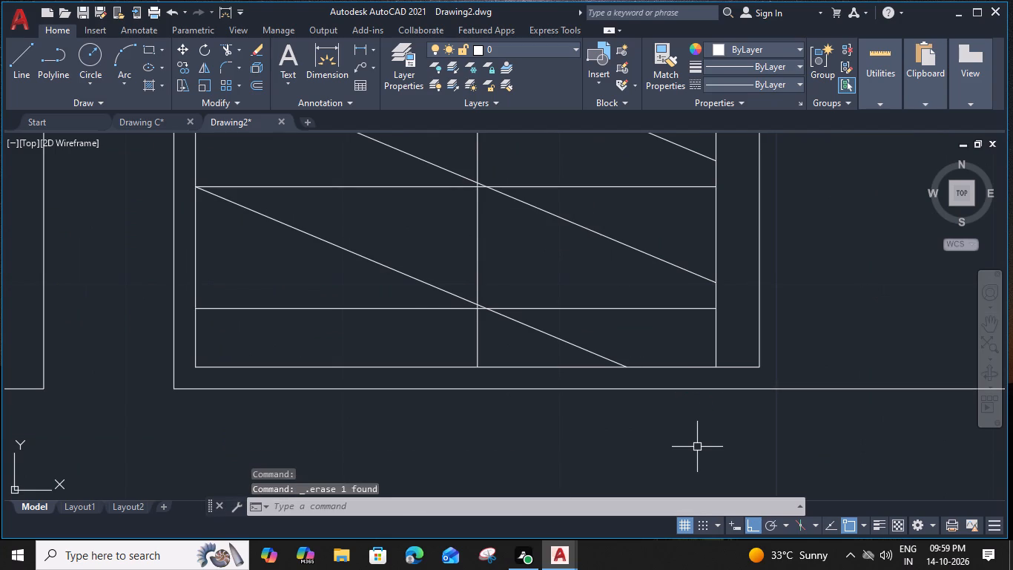
Review the floor plan from the DRESS wardrobes and foyer north to the open courtyard, kitchen and bedrooms.
{"action": "scroll", "coordinate": [697, 447], "scroll_direction": "down", "scroll_amount": 7}
{"action": "middle_click_drag", "start_coordinate": [733, 393], "coordinate": [705, 359]}
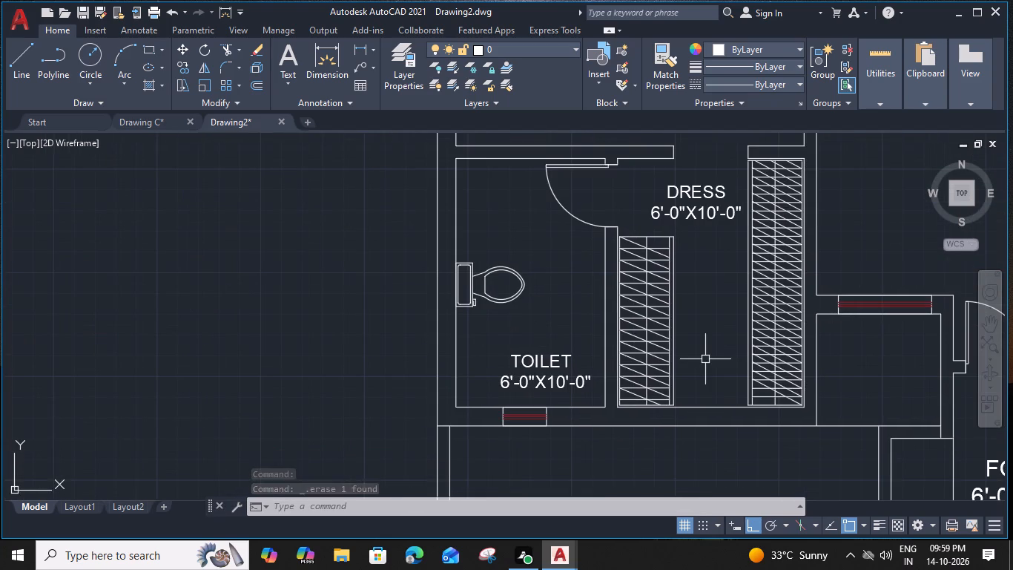
{"action": "scroll", "coordinate": [736, 263], "scroll_direction": "down", "scroll_amount": 1}
{"action": "middle_click_drag", "start_coordinate": [722, 287], "coordinate": [664, 272]}
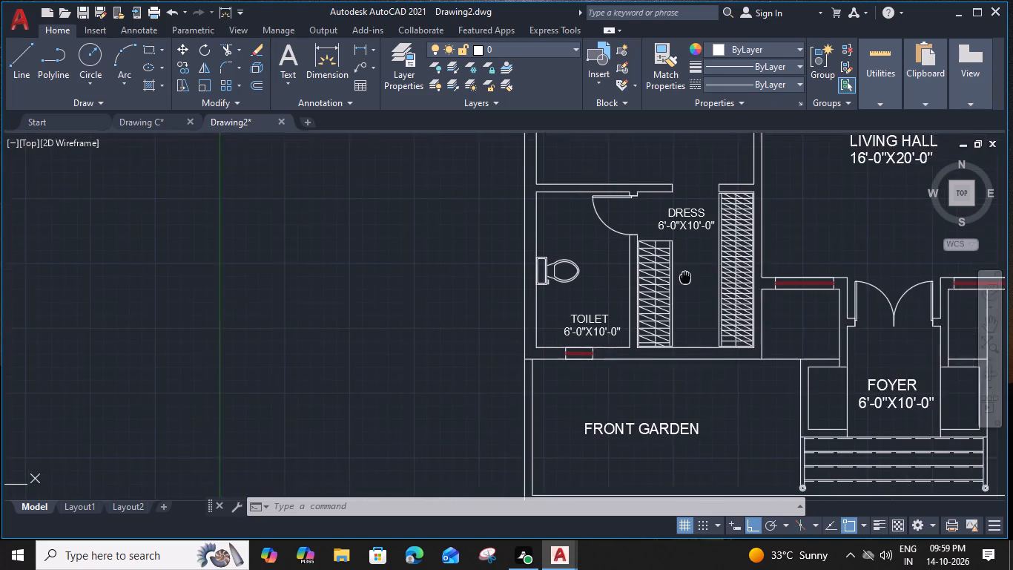
{"action": "middle_click_drag", "start_coordinate": [664, 272], "coordinate": [617, 269]}
{"action": "middle_click_drag", "start_coordinate": [787, 372], "coordinate": [705, 330]}
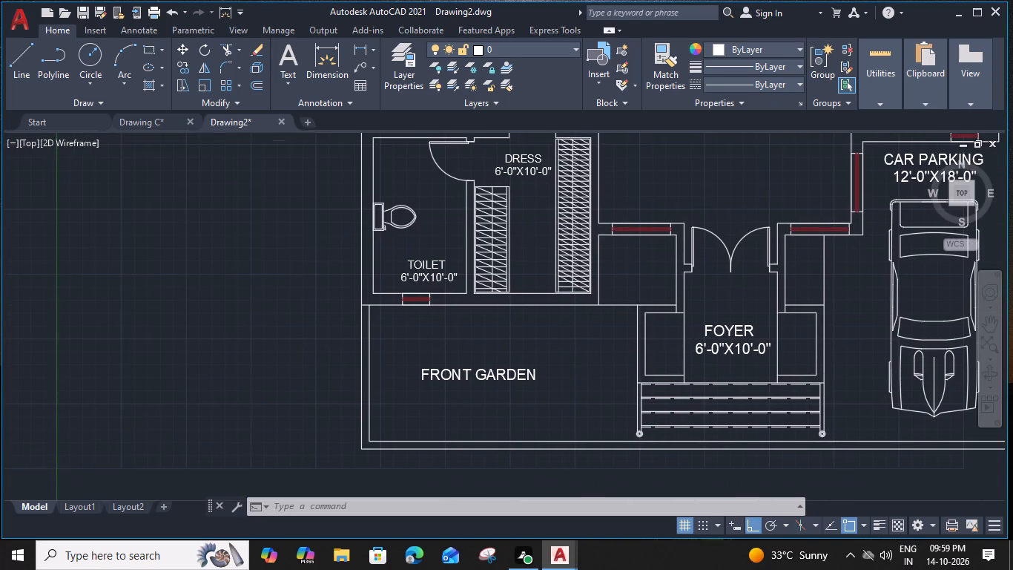
{"action": "scroll", "coordinate": [705, 320], "scroll_direction": "down", "scroll_amount": 1}
{"action": "middle_click_drag", "start_coordinate": [707, 321], "coordinate": [624, 299]}
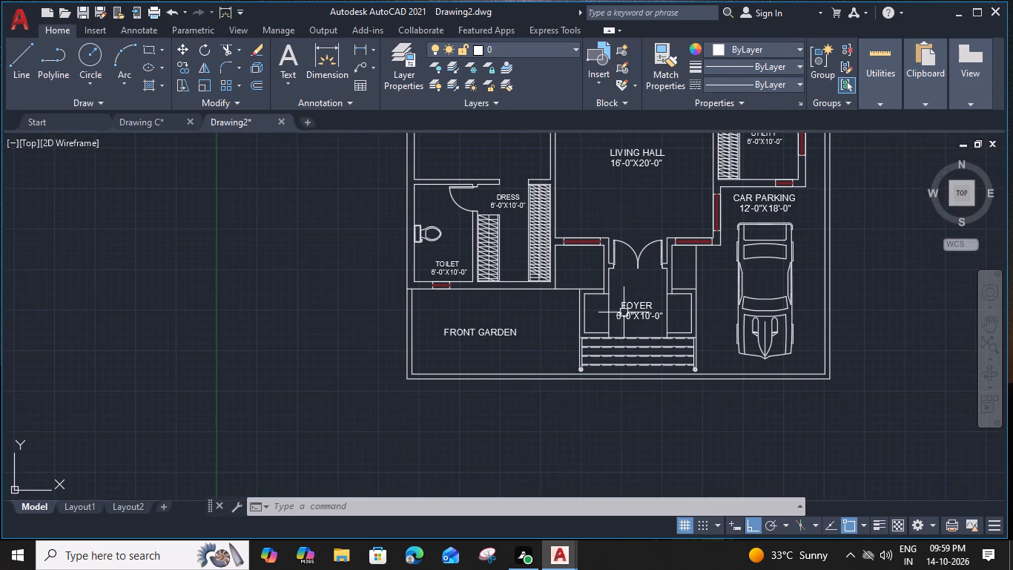
{"action": "middle_click_drag", "start_coordinate": [586, 242], "coordinate": [567, 453]}
{"action": "middle_click_drag", "start_coordinate": [593, 285], "coordinate": [567, 341]}
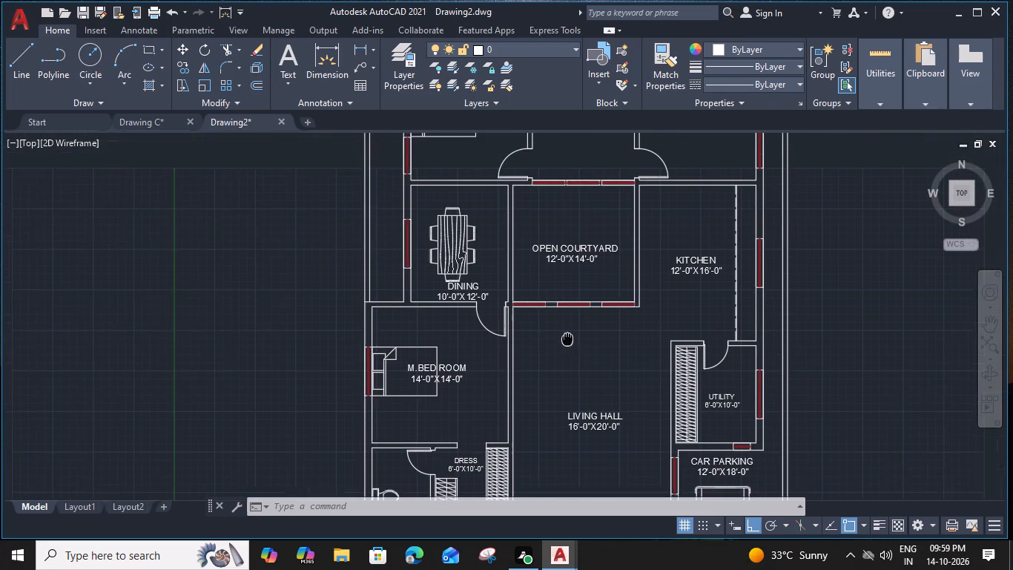
{"action": "middle_click_drag", "start_coordinate": [567, 341], "coordinate": [566, 341]}
{"action": "middle_click_drag", "start_coordinate": [573, 253], "coordinate": [575, 316]}
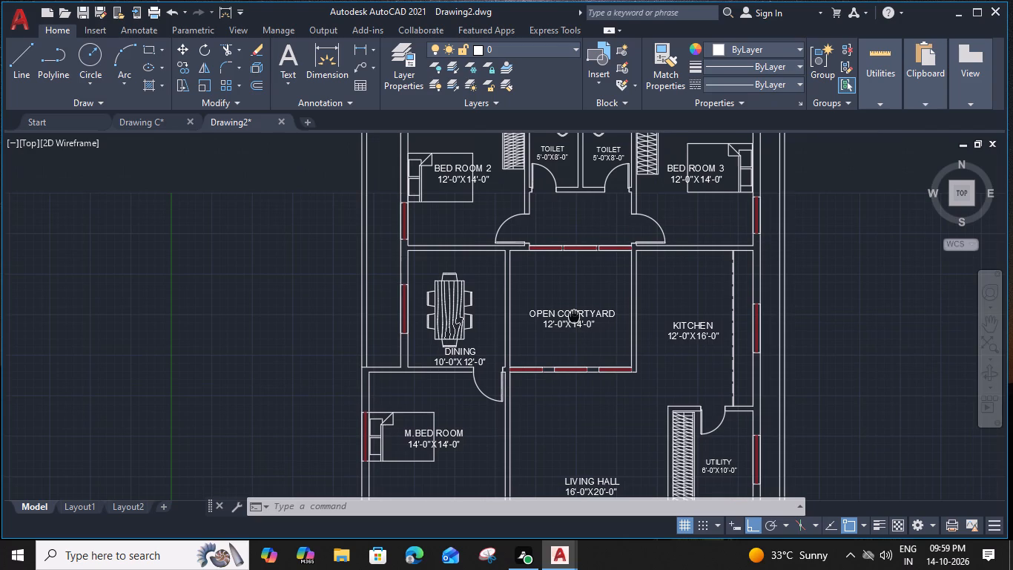
{"action": "middle_click_drag", "start_coordinate": [575, 316], "coordinate": [576, 314]}
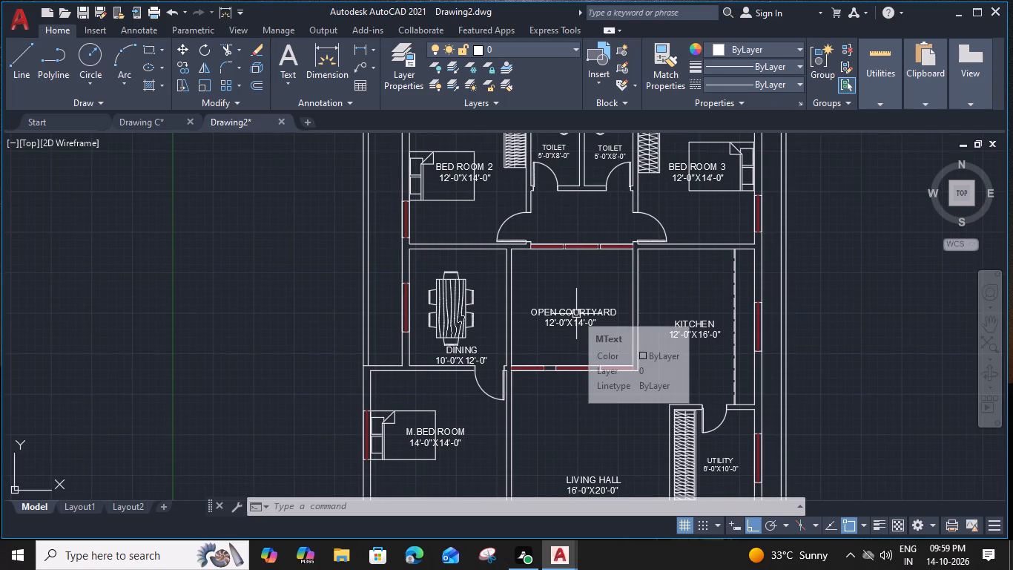
Move the KITCHEN room label straight north, closer to the kitchen's north wall.
{"action": "left_click", "coordinate": [708, 321]}
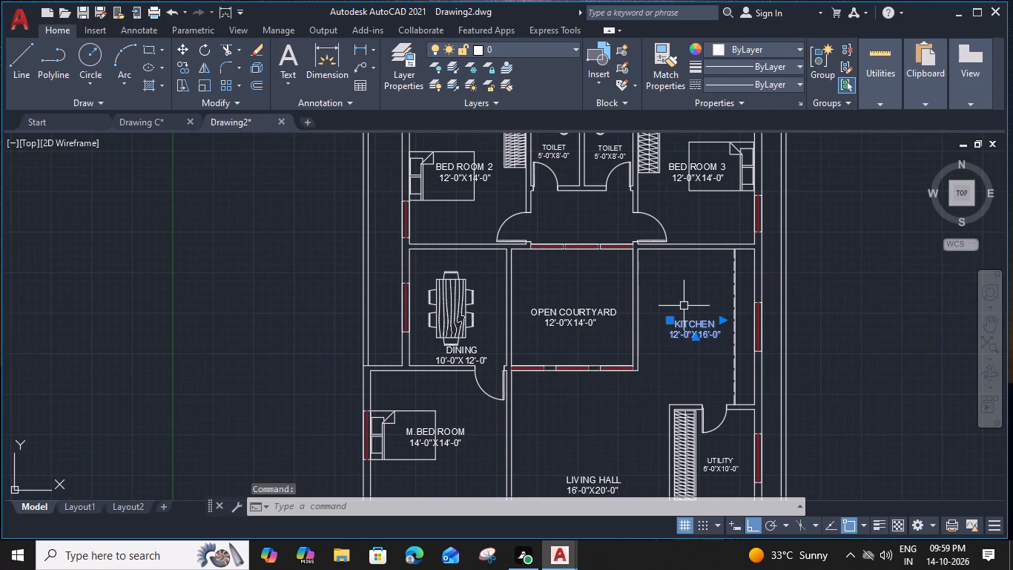
{"action": "type", "text": "M"}
{"action": "key", "text": "space"}
{"action": "scroll", "coordinate": [670, 330], "scroll_direction": "up", "scroll_amount": 2}
{"action": "left_click", "coordinate": [666, 310]}
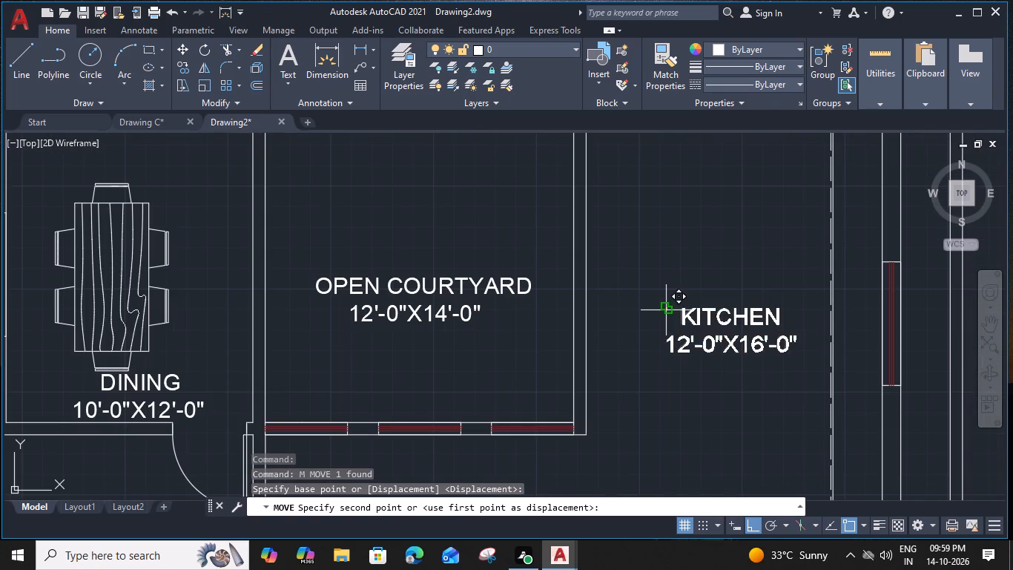
{"action": "middle_click_drag", "start_coordinate": [663, 189], "coordinate": [653, 248]}
{"action": "left_click", "coordinate": [652, 231]}
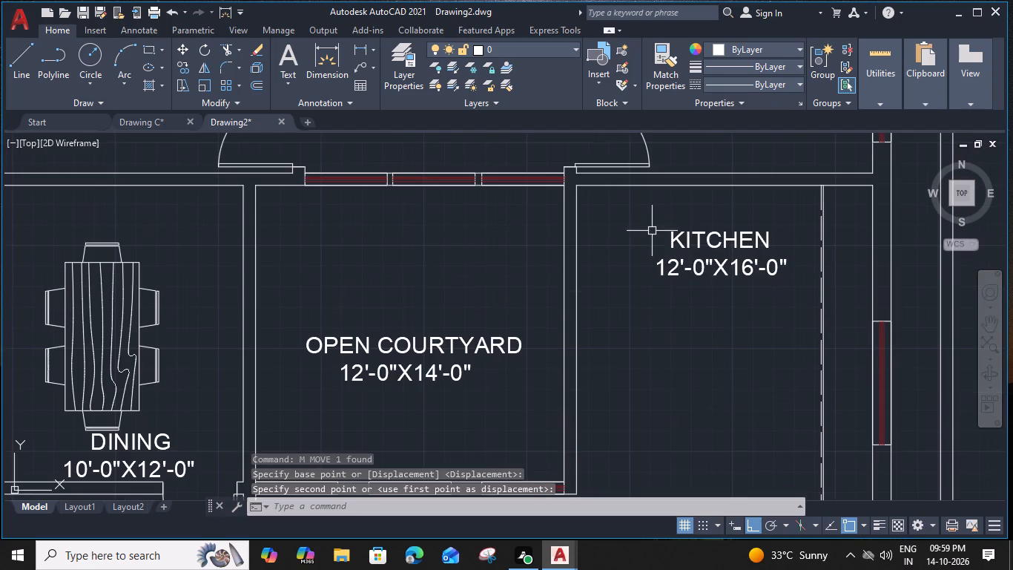
Draw a tall, narrow rectangle in the open floor area just south of the KITCHEN label.
{"action": "type", "text": "REC"}
{"action": "key", "text": "space"}
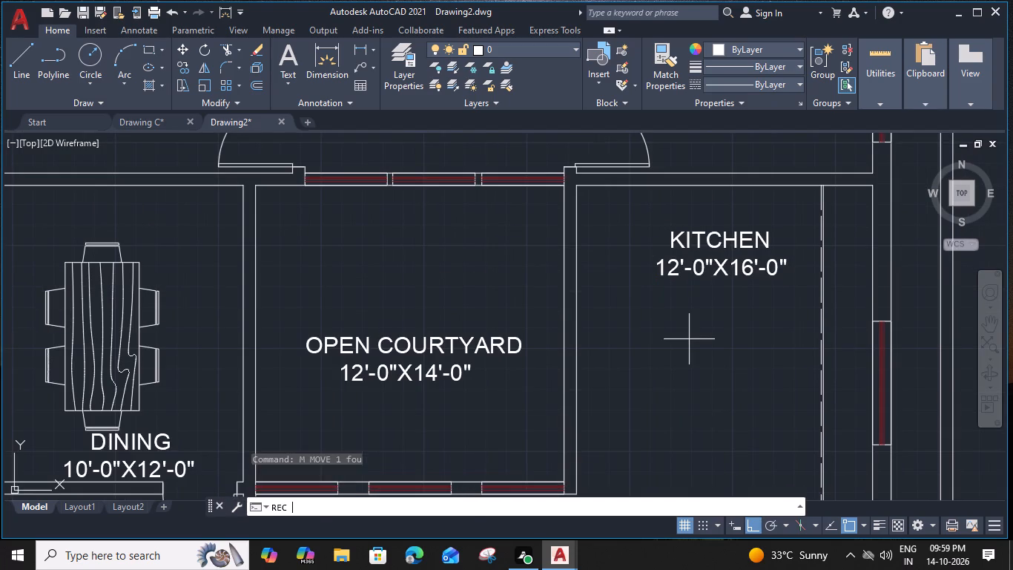
{"action": "left_click", "coordinate": [678, 310]}
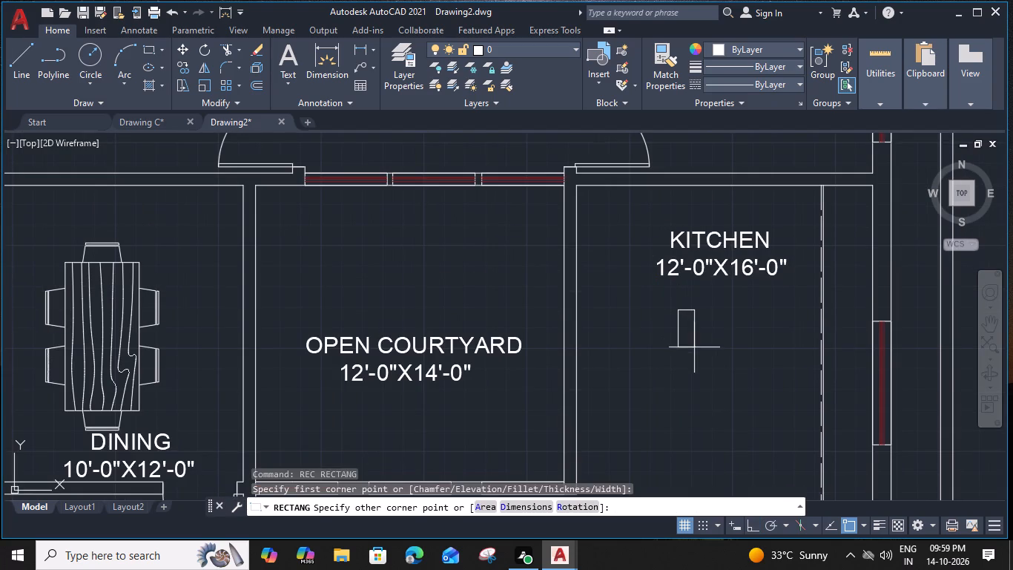
{"action": "middle_click_drag", "start_coordinate": [725, 387], "coordinate": [704, 312]}
{"action": "left_click", "coordinate": [712, 373]}
Offset the new kitchen rectangle outward by 1".
{"action": "left_click", "coordinate": [695, 373]}
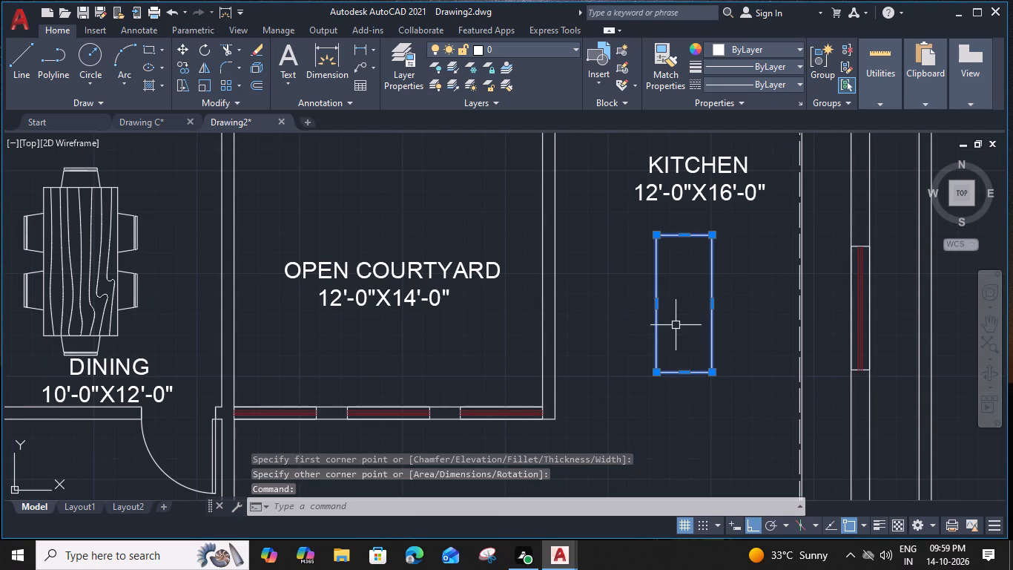
{"action": "type", "text": "O 1\""}
{"action": "key", "text": "Return"}
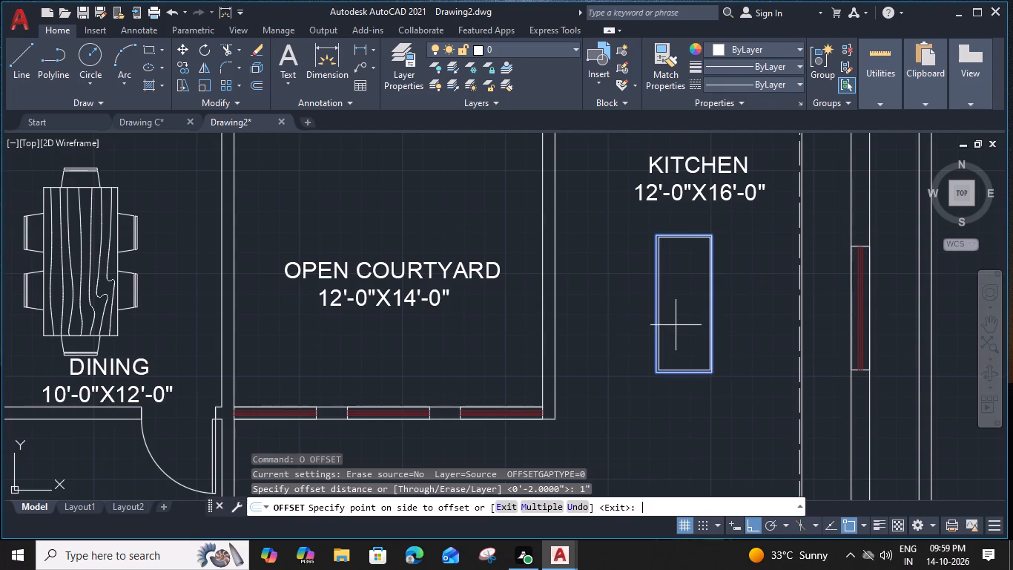
{"action": "left_click", "coordinate": [689, 217]}
{"action": "key", "text": "Escape"}
Change the outer kitchen rectangle's linetype to the dashed ACAD linetype.
{"action": "scroll", "coordinate": [691, 217], "scroll_direction": "up", "scroll_amount": 3}
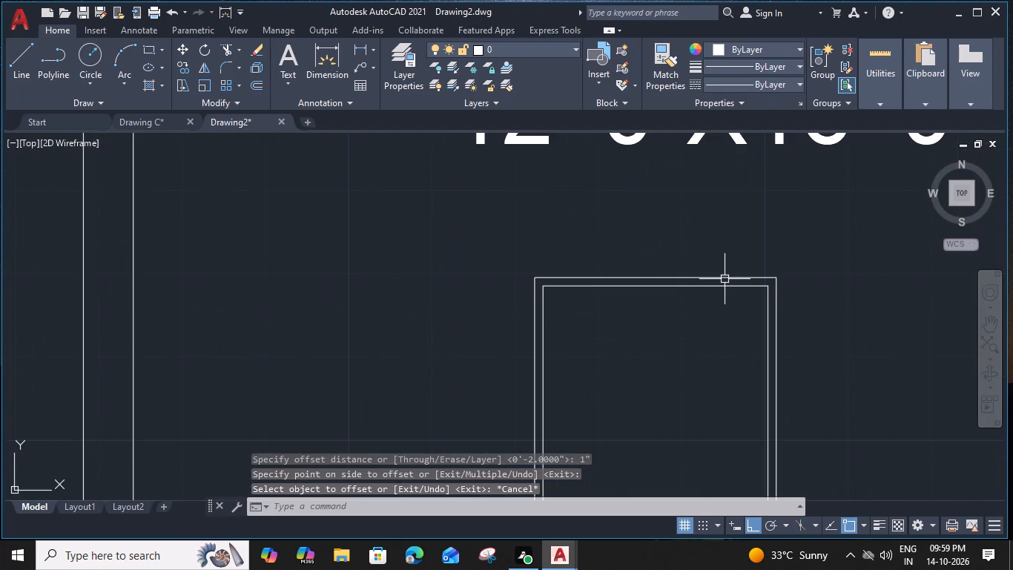
{"action": "left_click", "coordinate": [725, 279]}
{"action": "left_click", "coordinate": [792, 85]}
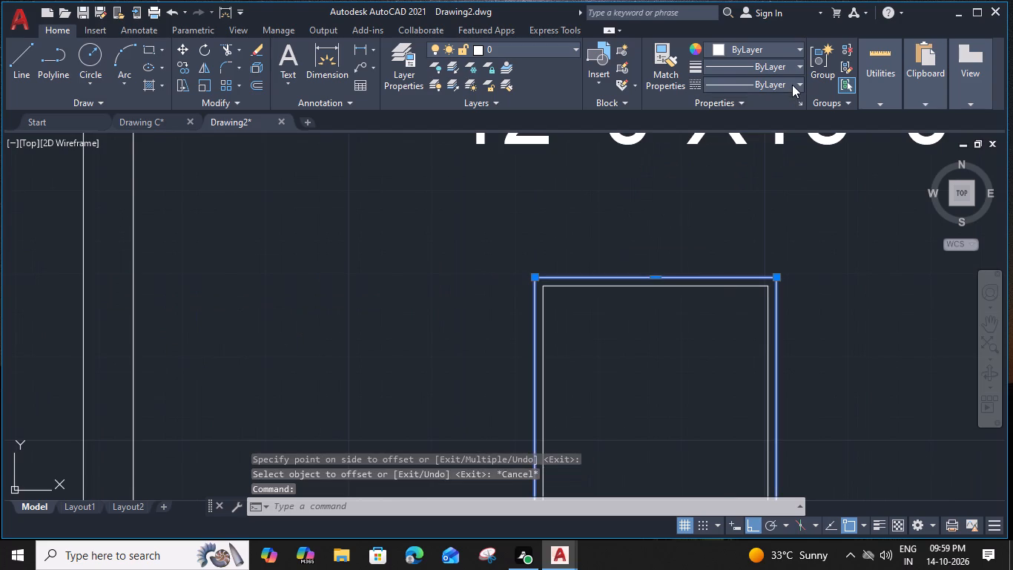
{"action": "left_click", "coordinate": [792, 137]}
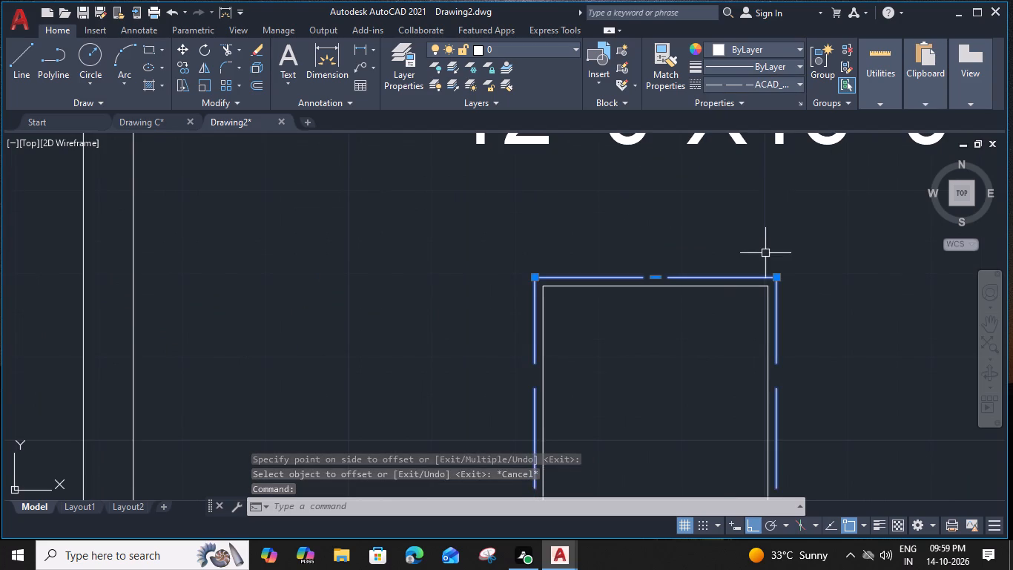
{"action": "scroll", "coordinate": [767, 244], "scroll_direction": "down", "scroll_amount": 2}
{"action": "middle_click_drag", "start_coordinate": [776, 341], "coordinate": [748, 224]}
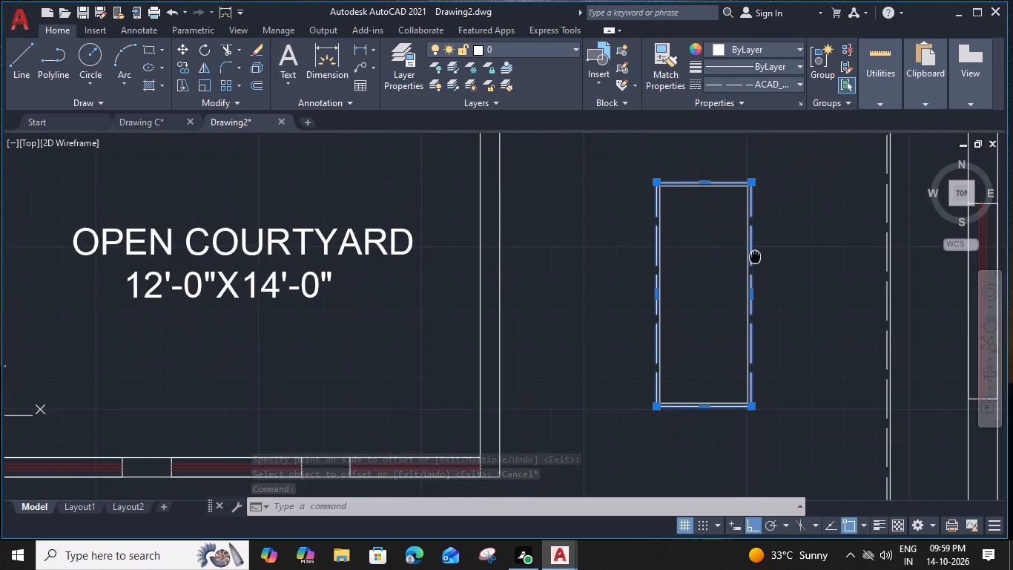
{"action": "left_click", "coordinate": [779, 387]}
{"action": "left_click", "coordinate": [730, 439]}
Draw a short vertical line from the west railing post of the foyer steps down to the front boundary wall's inner line.
{"action": "scroll", "coordinate": [538, 392], "scroll_direction": "down", "scroll_amount": 2}
{"action": "middle_click_drag", "start_coordinate": [556, 384], "coordinate": [581, 375]}
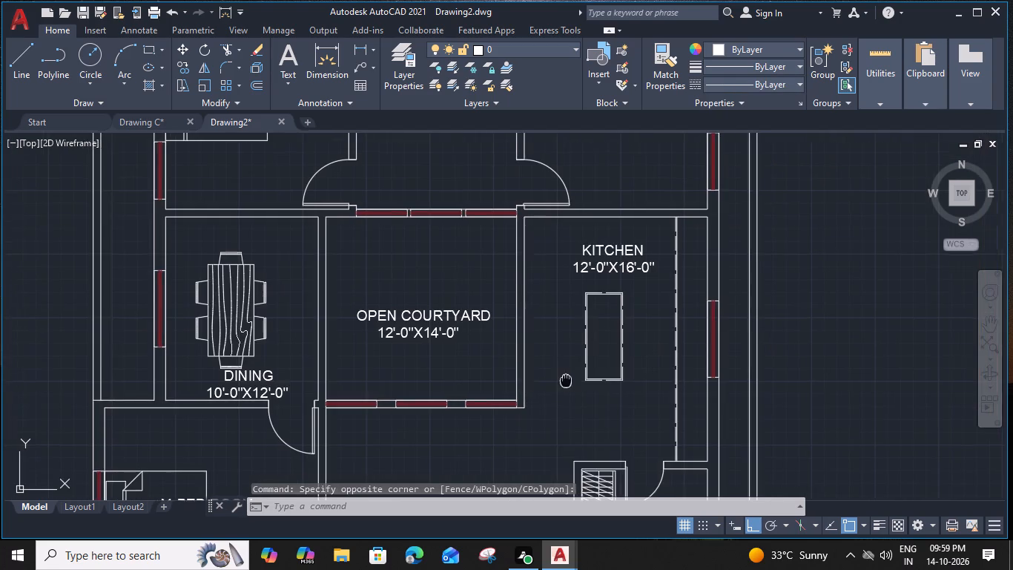
{"action": "middle_click_drag", "start_coordinate": [581, 375], "coordinate": [625, 367]}
{"action": "middle_click_drag", "start_coordinate": [465, 392], "coordinate": [563, 309]}
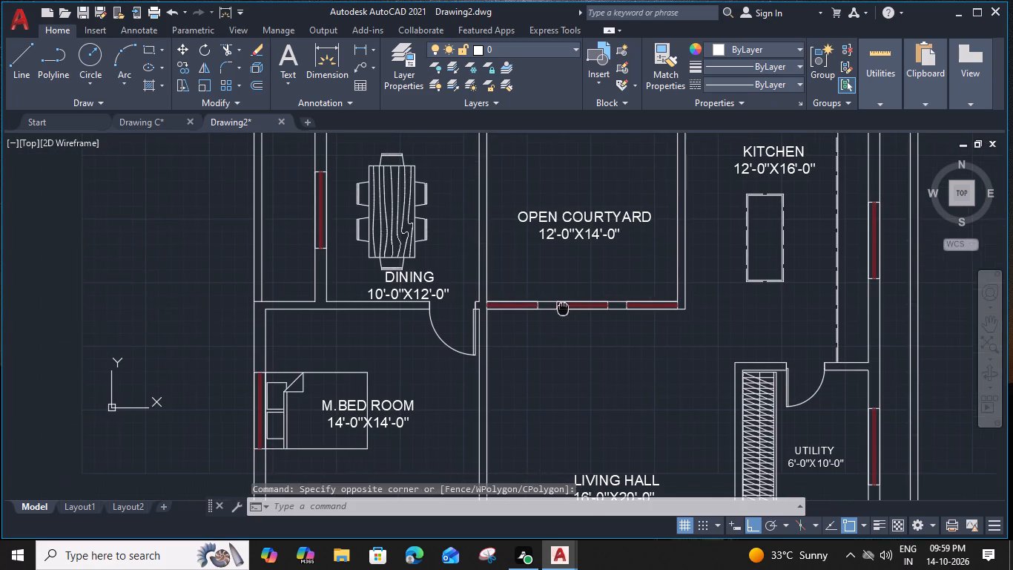
{"action": "middle_click_drag", "start_coordinate": [540, 358], "coordinate": [604, 218]}
{"action": "middle_click_drag", "start_coordinate": [558, 386], "coordinate": [604, 220]}
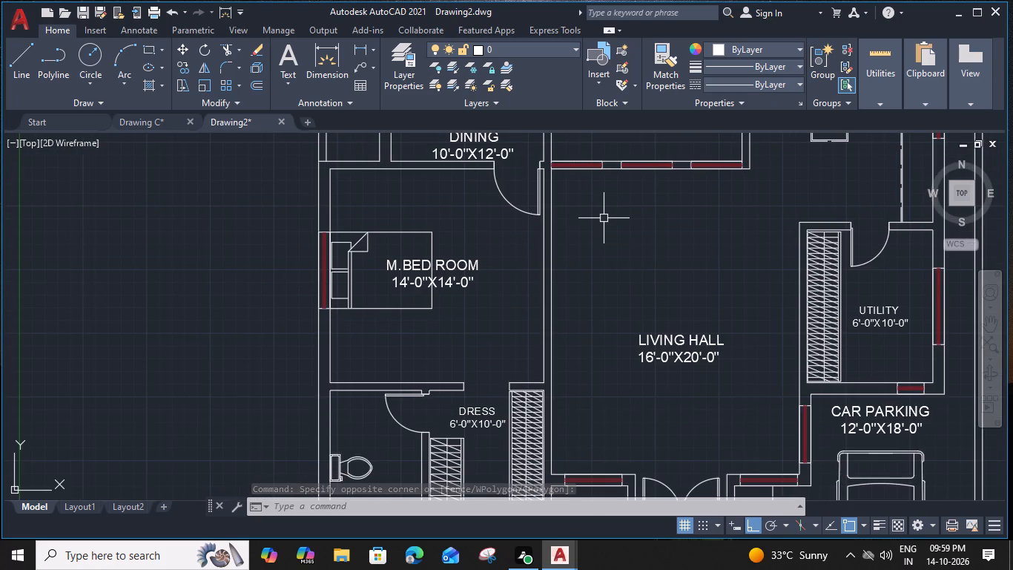
{"action": "middle_click_drag", "start_coordinate": [604, 220], "coordinate": [598, 266]}
{"action": "middle_click_drag", "start_coordinate": [556, 378], "coordinate": [593, 202]}
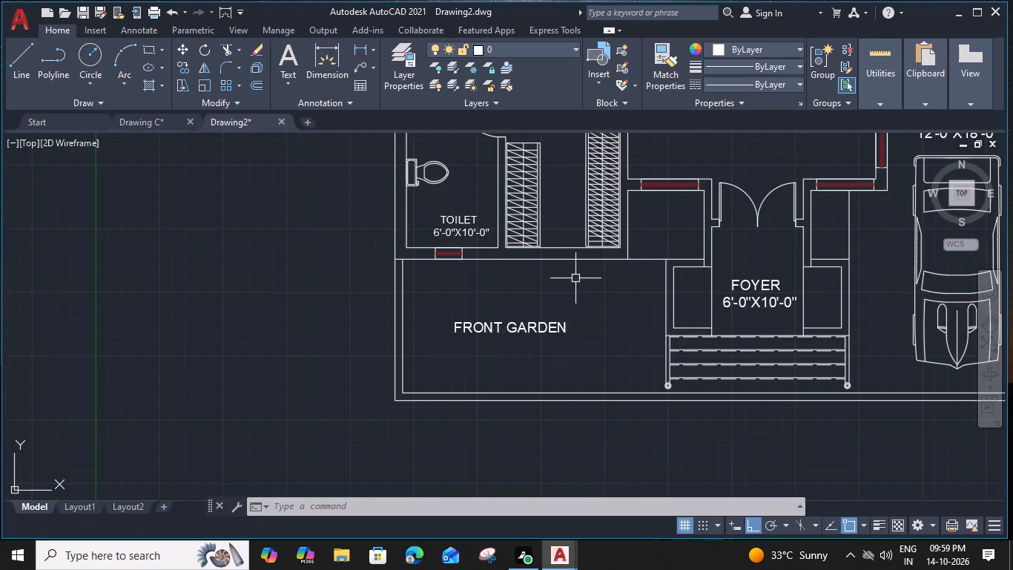
{"action": "scroll", "coordinate": [667, 412], "scroll_direction": "up", "scroll_amount": 3}
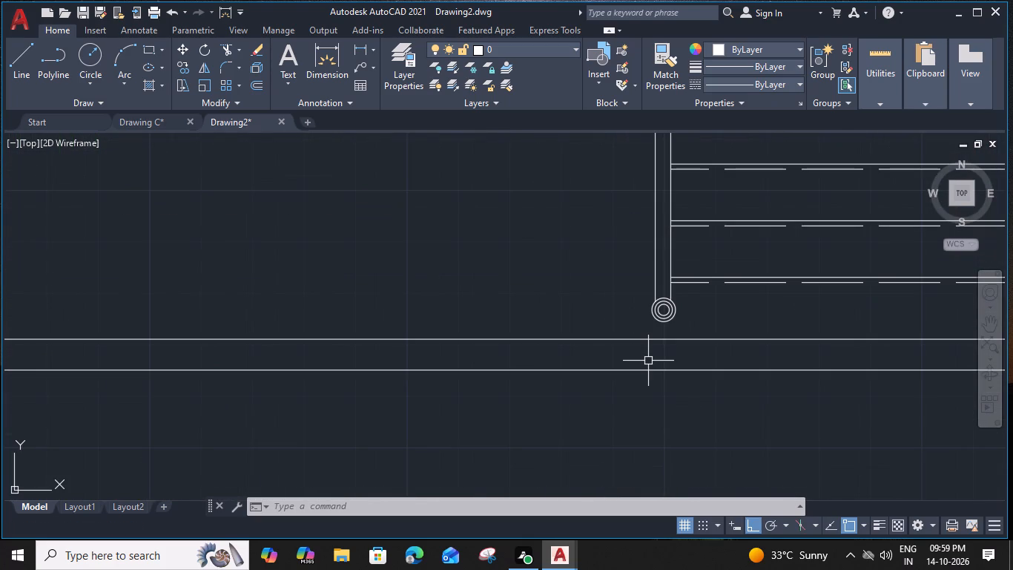
{"action": "key", "text": "l"}
{"action": "key", "text": "space"}
{"action": "scroll", "coordinate": [642, 350], "scroll_direction": "up", "scroll_amount": 1}
{"action": "left_click", "coordinate": [677, 309]}
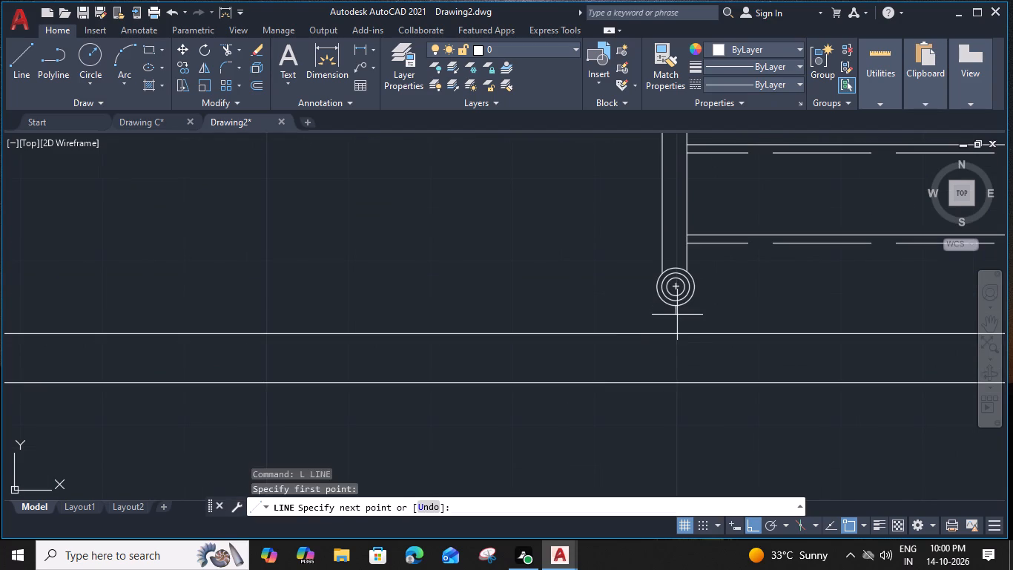
{"action": "left_click", "coordinate": [677, 333]}
{"action": "key", "text": "Escape"}
Hatch the FRONT GARDEN area with the CROSS pattern in green 19,103,52.
{"action": "scroll", "coordinate": [573, 249], "scroll_direction": "down", "scroll_amount": 2}
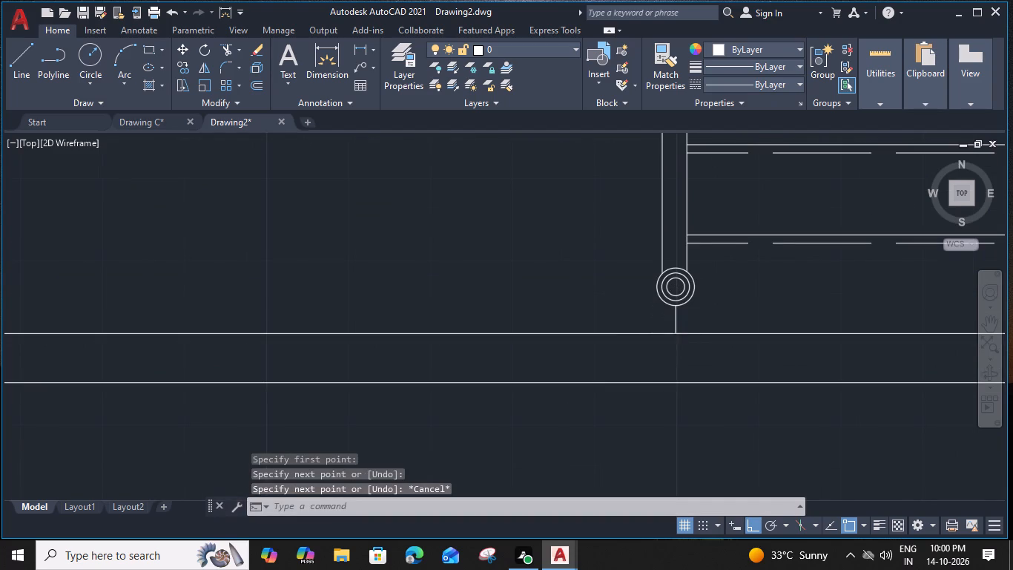
{"action": "scroll", "coordinate": [418, 185], "scroll_direction": "down", "scroll_amount": 2}
{"action": "middle_click_drag", "start_coordinate": [418, 186], "coordinate": [538, 302]}
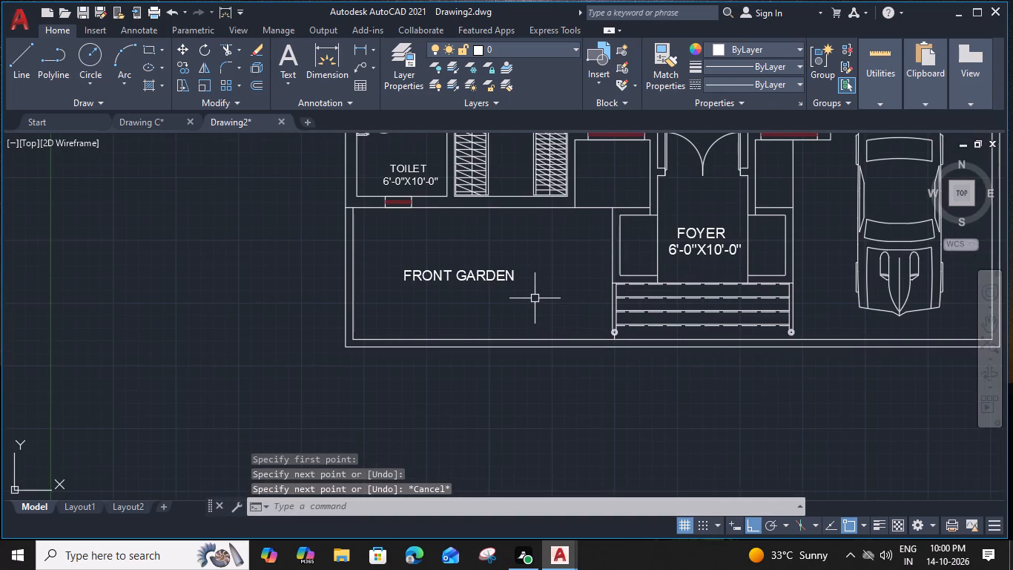
{"action": "type", "text": "H"}
{"action": "key", "text": "space"}
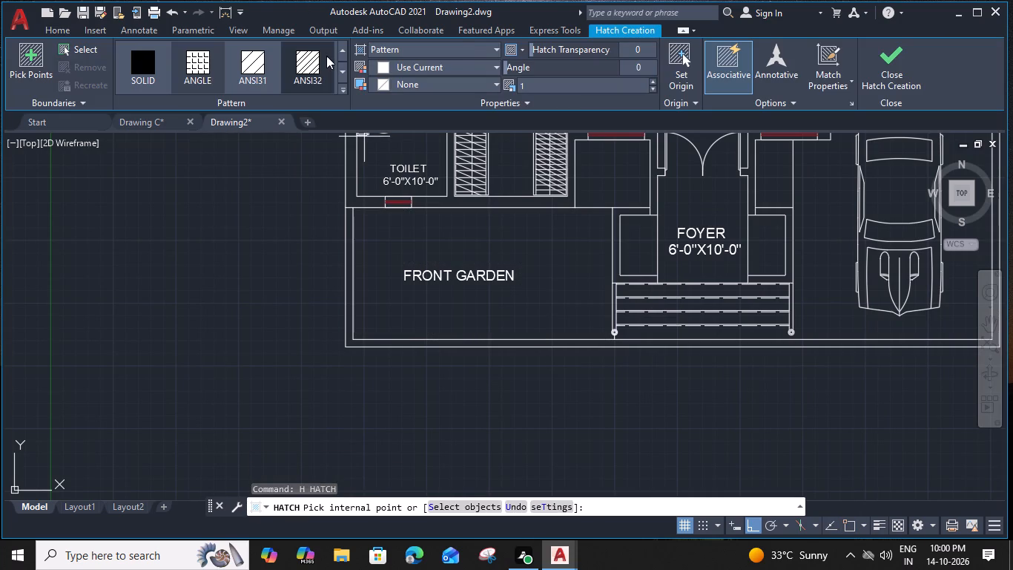
{"action": "left_click", "coordinate": [462, 42]}
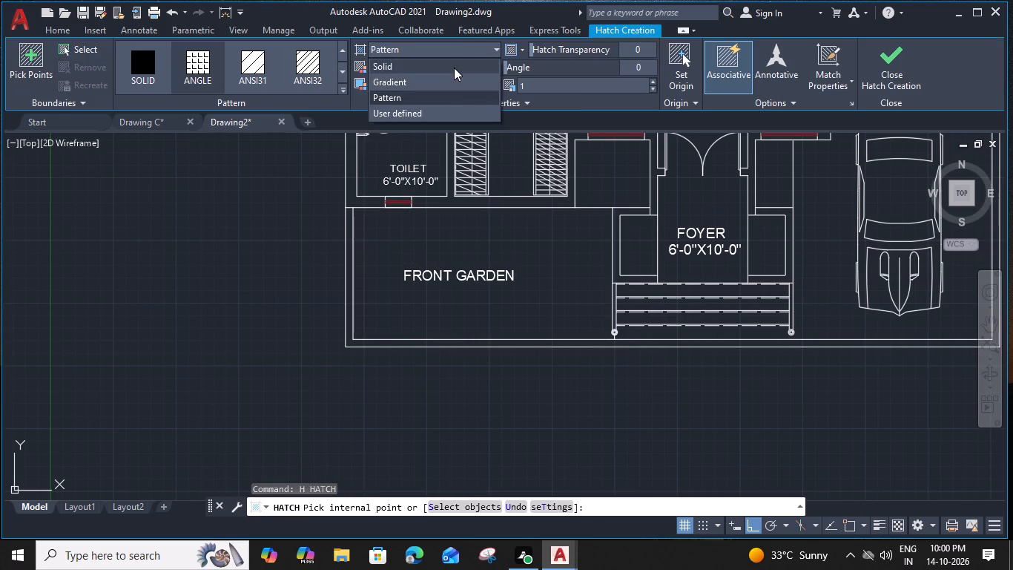
{"action": "left_click", "coordinate": [453, 91]}
{"action": "left_click", "coordinate": [451, 67]}
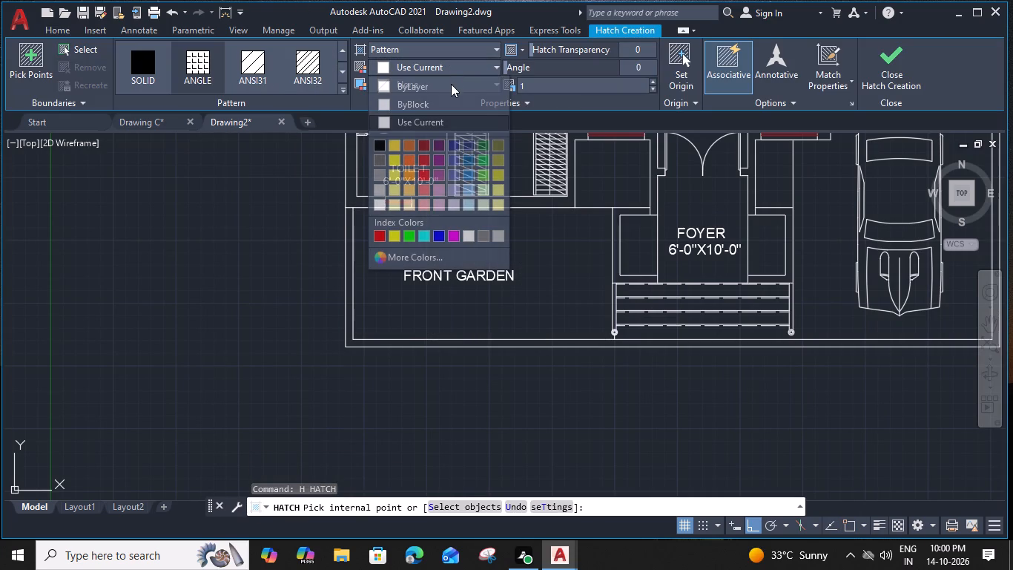
{"action": "left_click", "coordinate": [489, 147]}
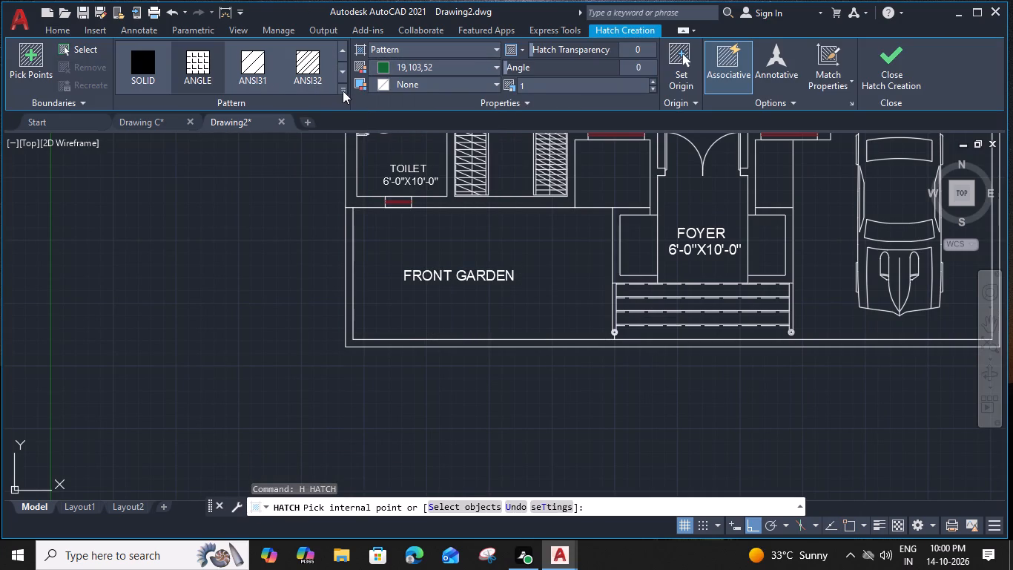
{"action": "left_click", "coordinate": [343, 91]}
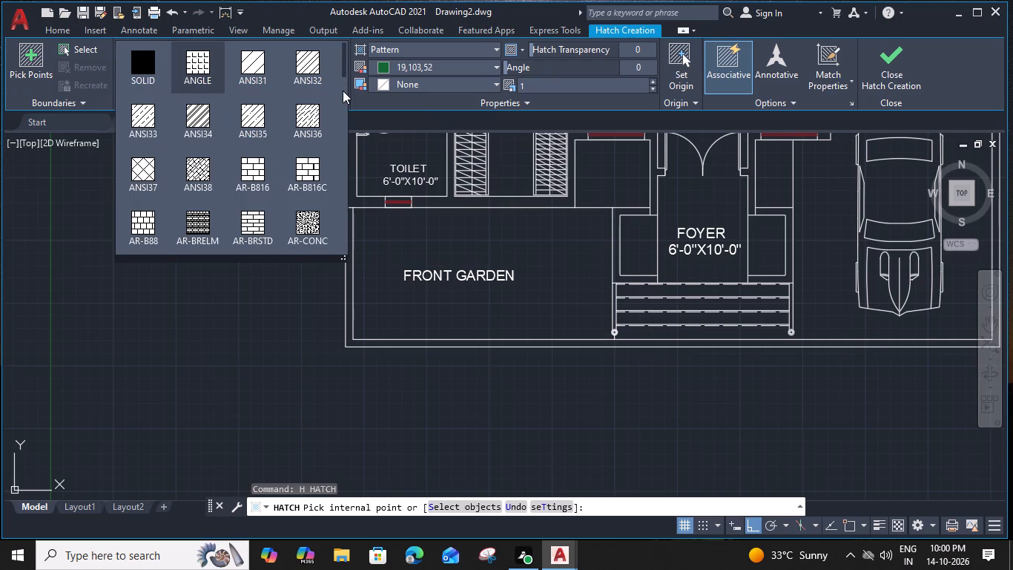
{"action": "scroll", "coordinate": [323, 157], "scroll_direction": "down", "scroll_amount": 2}
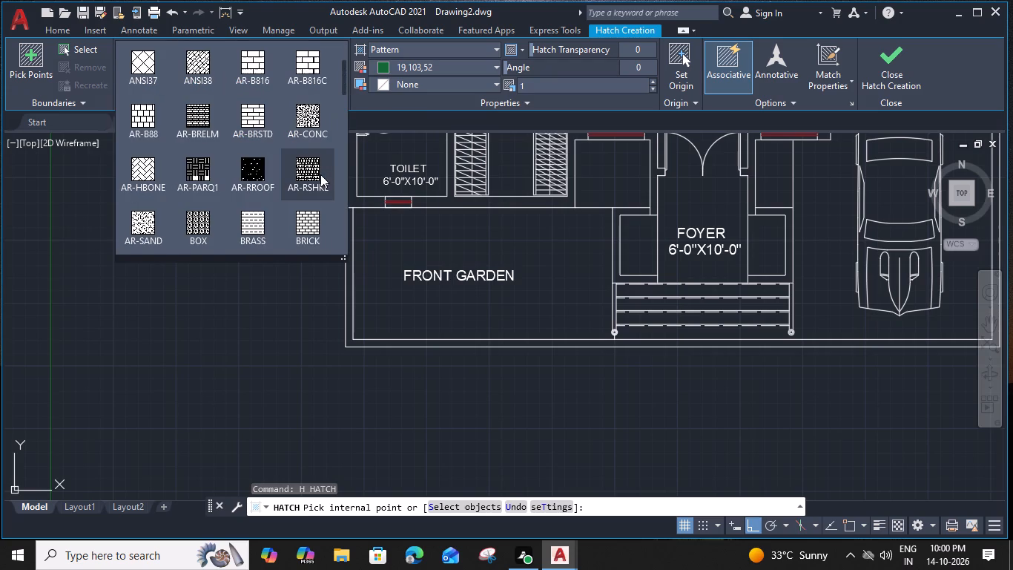
{"action": "scroll", "coordinate": [319, 183], "scroll_direction": "down", "scroll_amount": 1}
{"action": "left_click", "coordinate": [309, 214]}
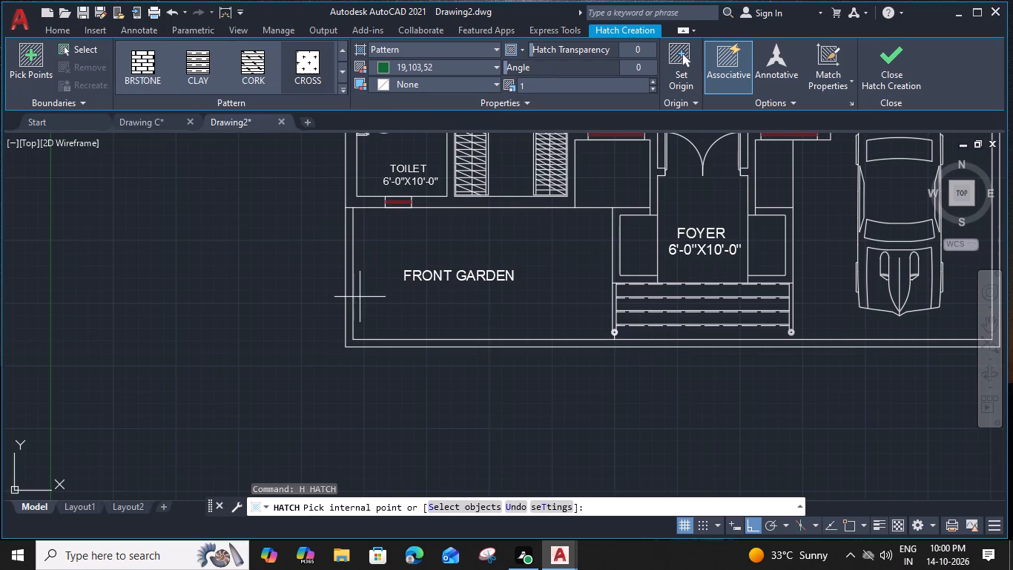
{"action": "left_click", "coordinate": [535, 284]}
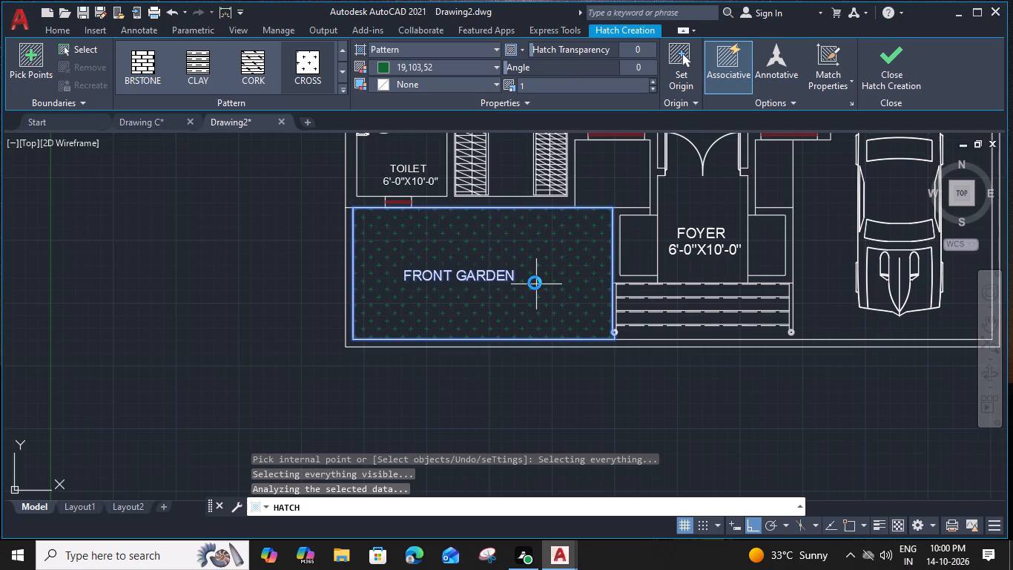
{"action": "scroll", "coordinate": [550, 283], "scroll_direction": "down", "scroll_amount": 2}
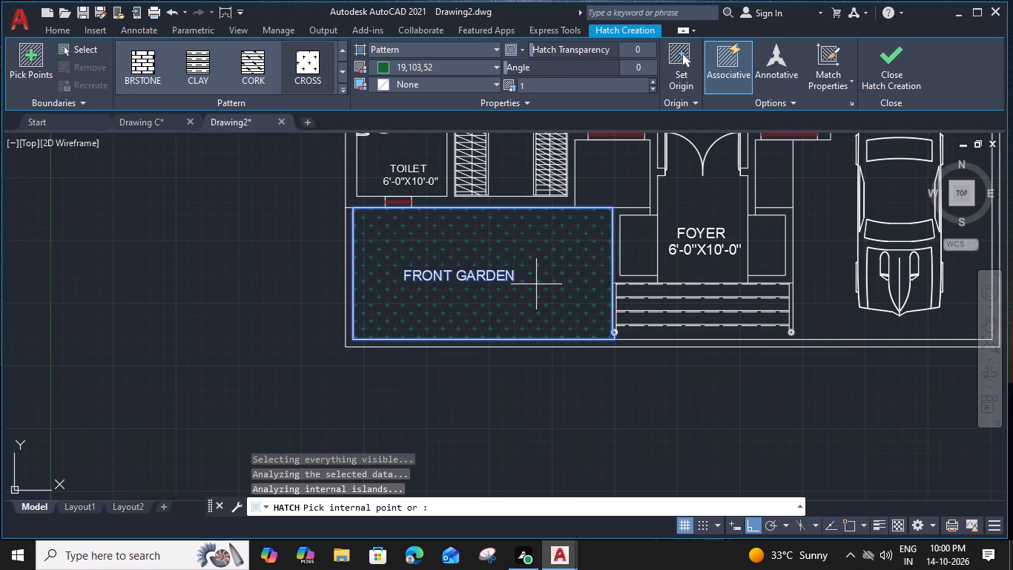
{"action": "middle_click_drag", "start_coordinate": [700, 261], "coordinate": [644, 331]}
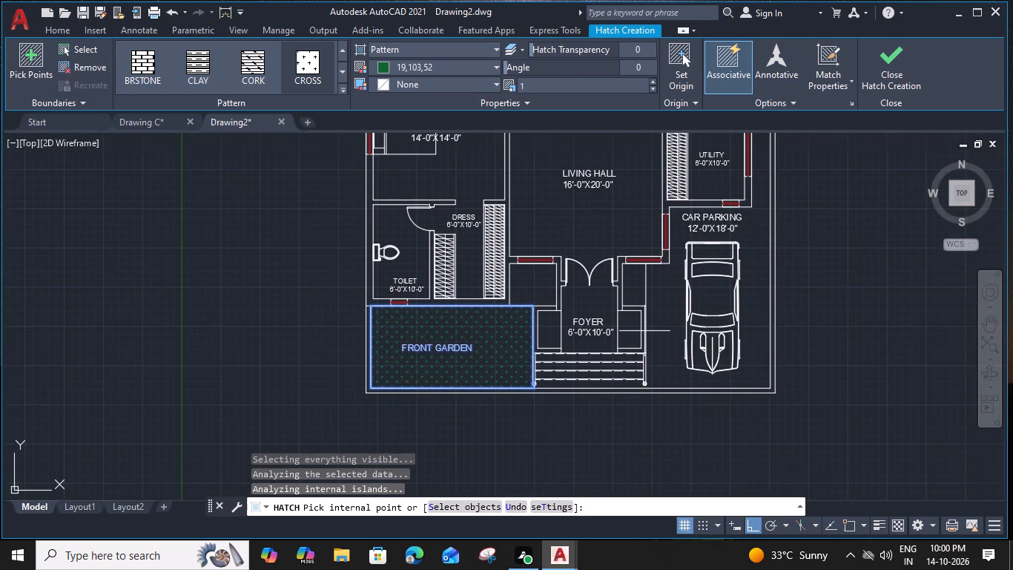
{"action": "left_click", "coordinate": [891, 58]}
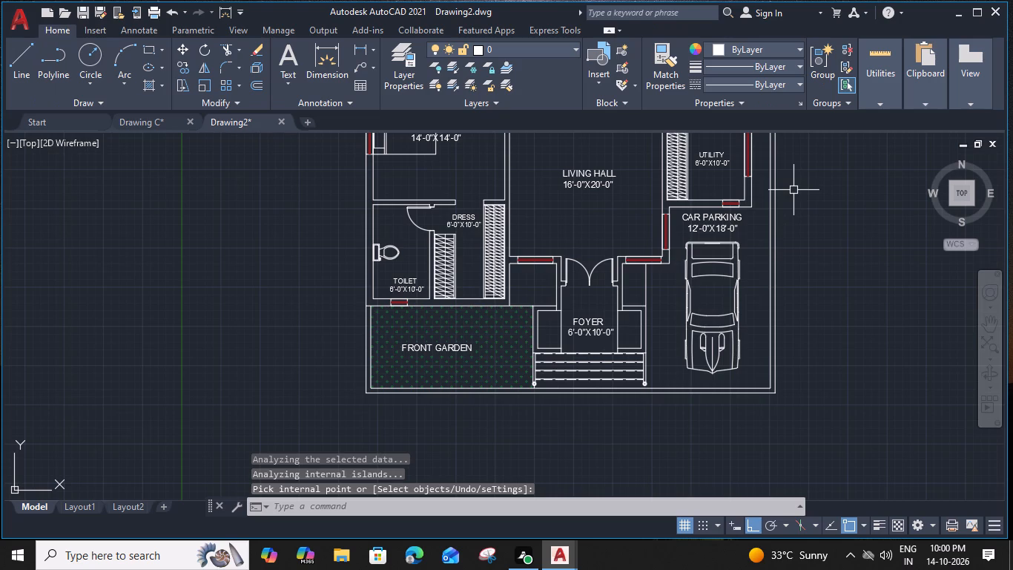
Draw a horizontal line from the UTILITY room's outer southeast corner east to the boundary wall, closing off the side passage from CAR PARKING.
{"action": "type", "text": "L"}
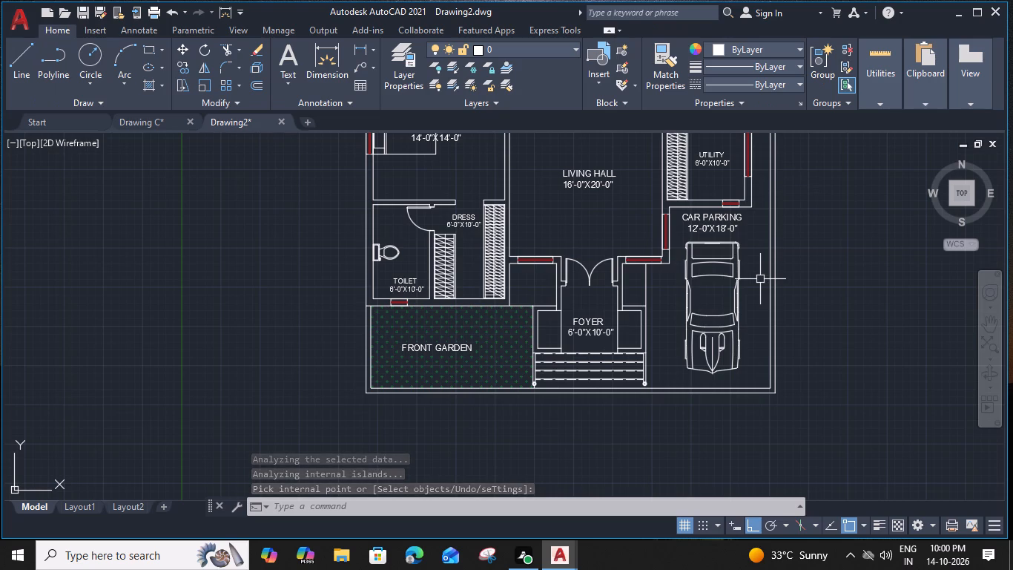
{"action": "key", "text": "space"}
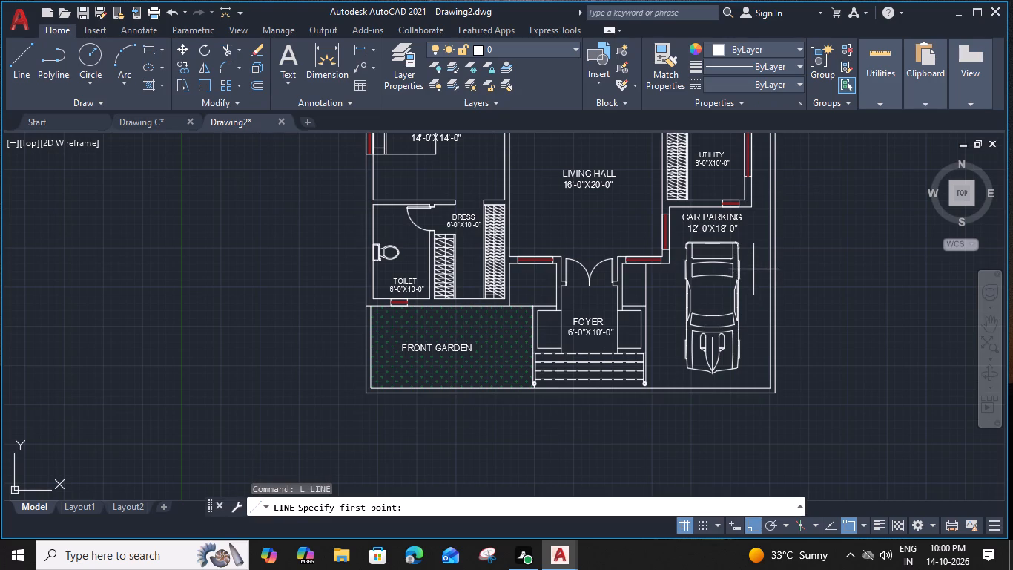
{"action": "scroll", "coordinate": [750, 252], "scroll_direction": "up", "scroll_amount": 1}
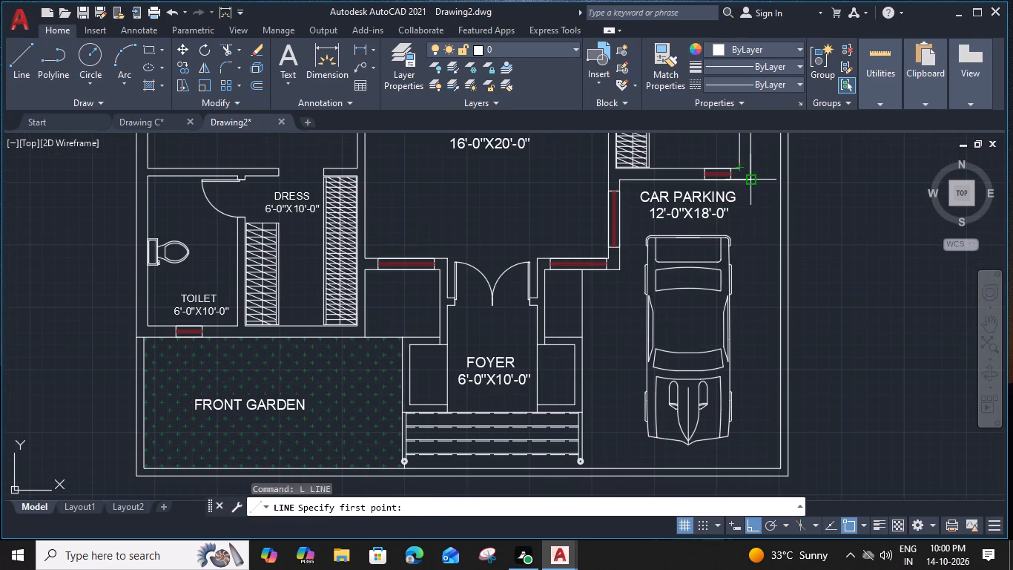
{"action": "left_click", "coordinate": [753, 180]}
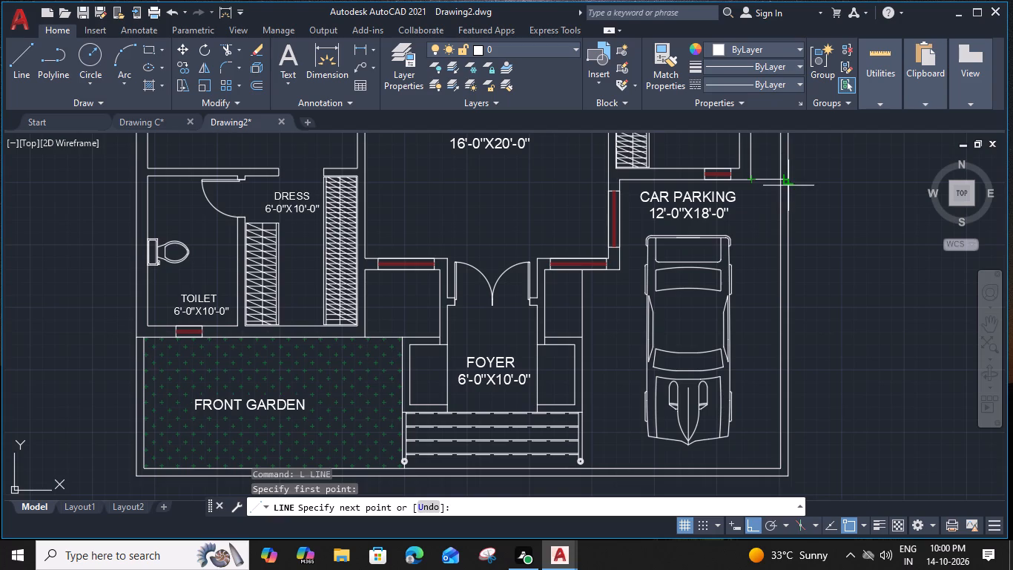
{"action": "left_click", "coordinate": [788, 183]}
{"action": "key", "text": "Escape"}
{"action": "scroll", "coordinate": [742, 186], "scroll_direction": "down", "scroll_amount": 1}
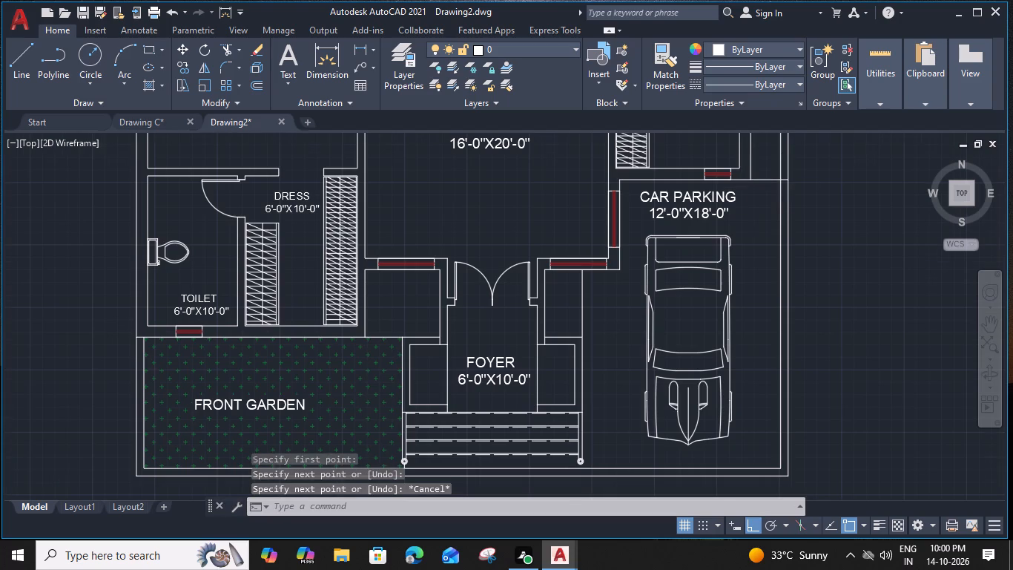
{"action": "middle_click_drag", "start_coordinate": [745, 189], "coordinate": [699, 395]}
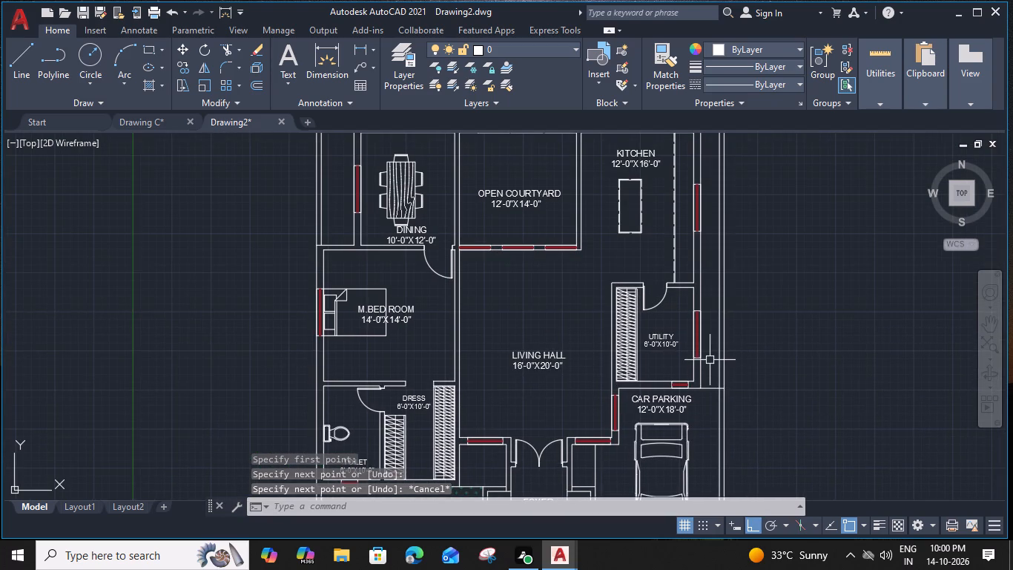
Hatch the open side passage running around the house behind UTILITY, KITCHEN and DINING with the CROSS pattern in green 19,103,52.
{"action": "type", "text": "H"}
{"action": "key", "text": "space"}
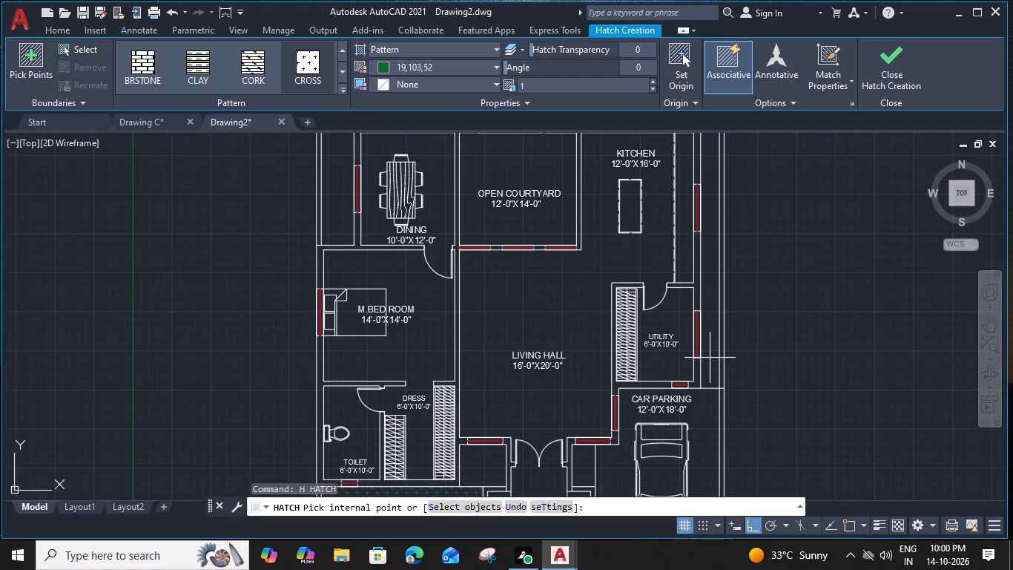
{"action": "left_click", "coordinate": [710, 358]}
{"action": "left_click", "coordinate": [713, 214]}
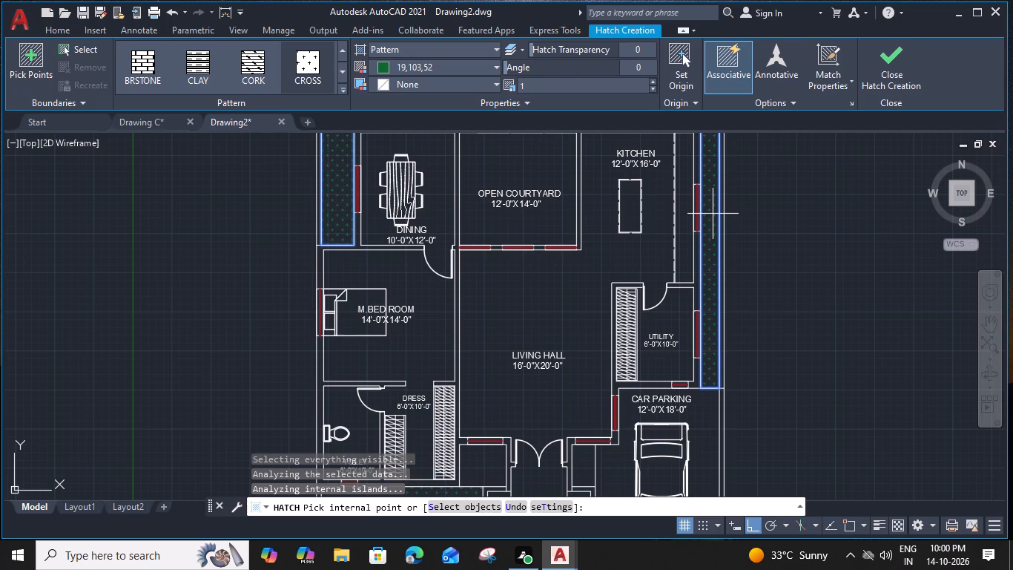
{"action": "left_click", "coordinate": [897, 51]}
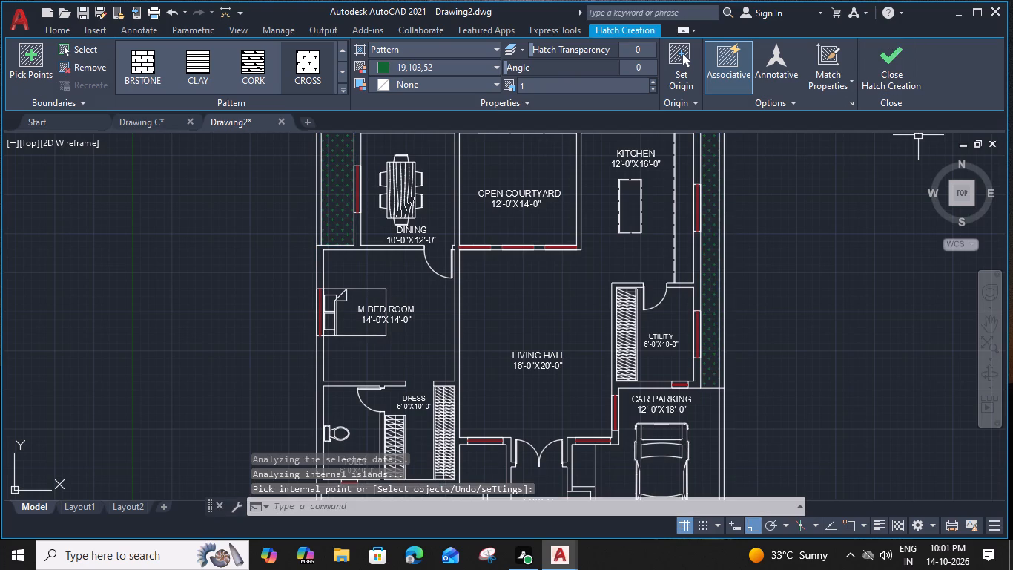
Hatch the wall section between DINING and M.BED ROOM, including its west corner, with the ANSI32 pattern in ByLayer colour.
{"action": "middle_click_drag", "start_coordinate": [504, 252], "coordinate": [526, 350]}
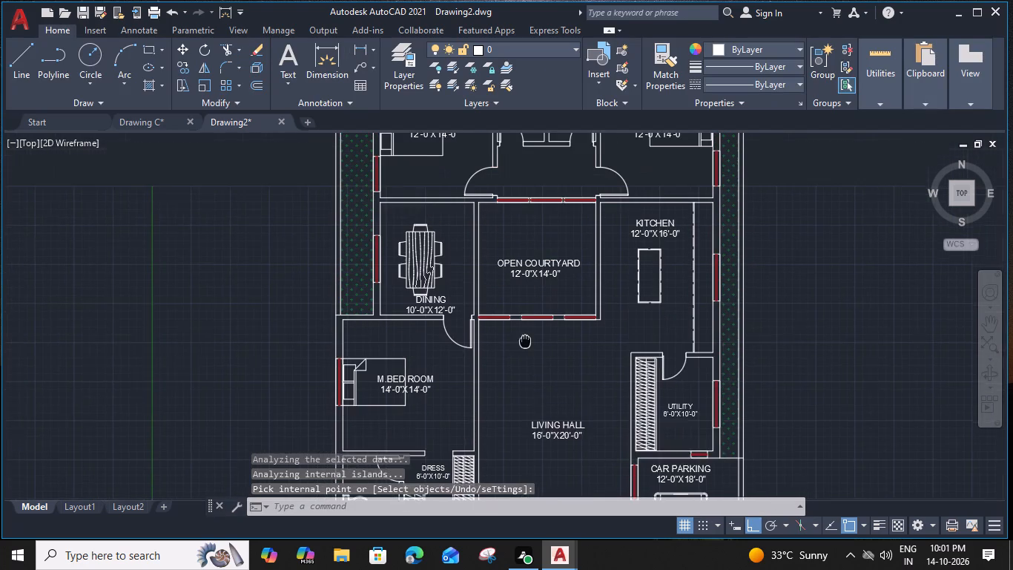
{"action": "middle_click_drag", "start_coordinate": [526, 350], "coordinate": [534, 366]}
{"action": "middle_click_drag", "start_coordinate": [524, 299], "coordinate": [544, 328]}
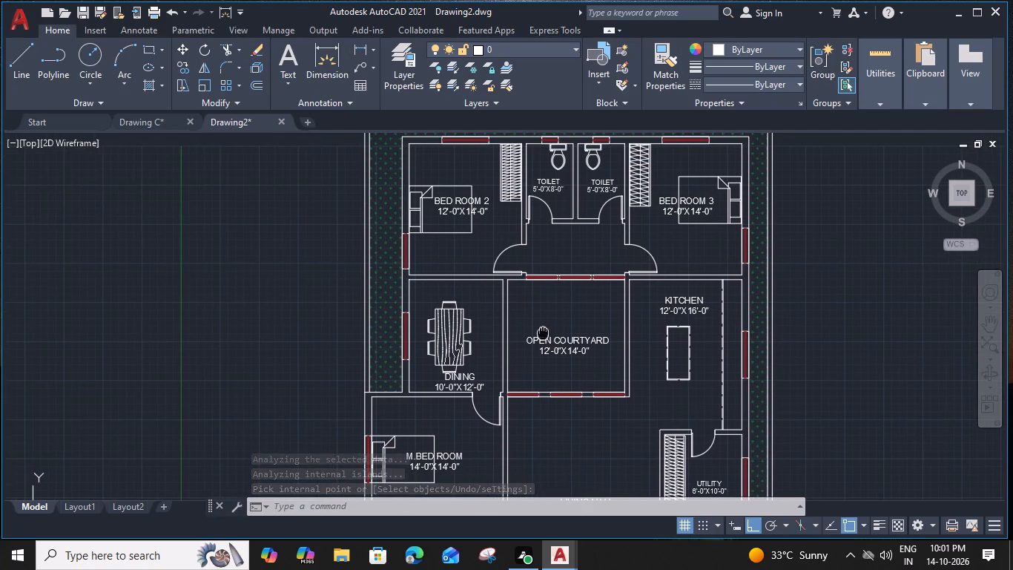
{"action": "middle_click_drag", "start_coordinate": [544, 328], "coordinate": [545, 326]}
{"action": "middle_click_drag", "start_coordinate": [550, 307], "coordinate": [547, 248]}
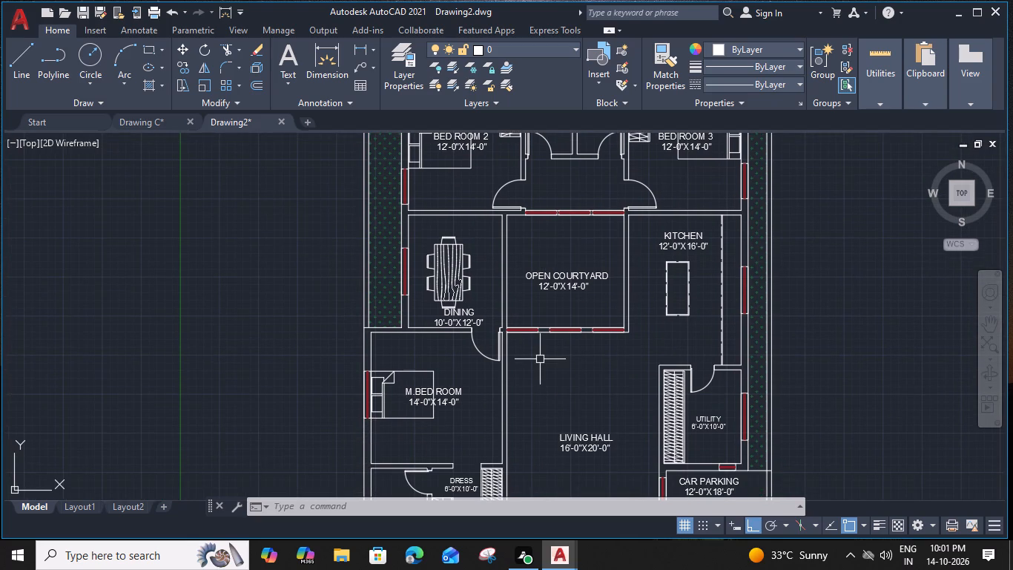
{"action": "type", "text": "H"}
{"action": "key", "text": "space"}
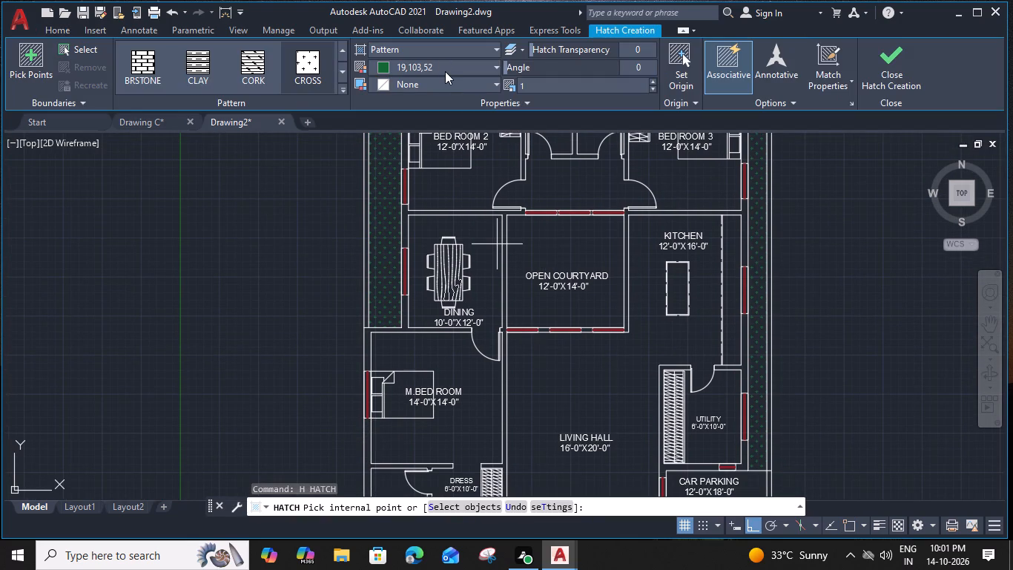
{"action": "left_click", "coordinate": [446, 71]}
{"action": "left_click", "coordinate": [444, 88]}
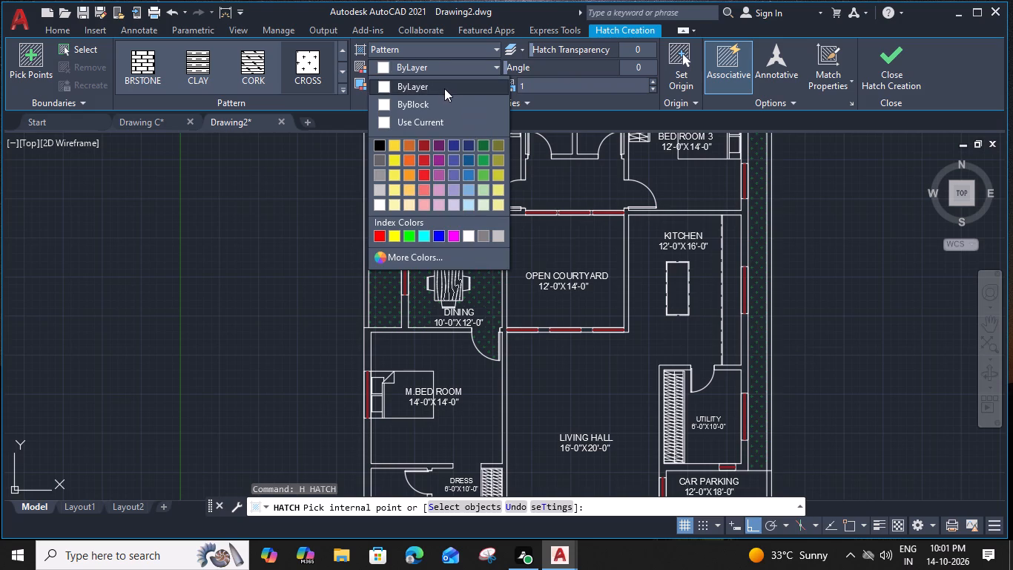
{"action": "left_click", "coordinate": [338, 47]}
{"action": "left_click", "coordinate": [343, 87]}
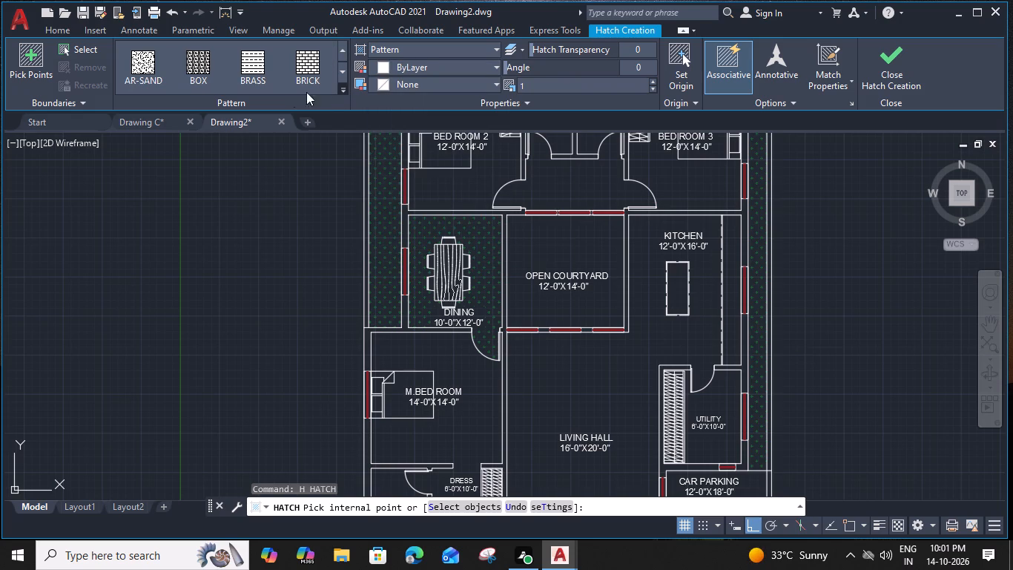
{"action": "scroll", "coordinate": [345, 91], "scroll_direction": "up", "scroll_amount": 8}
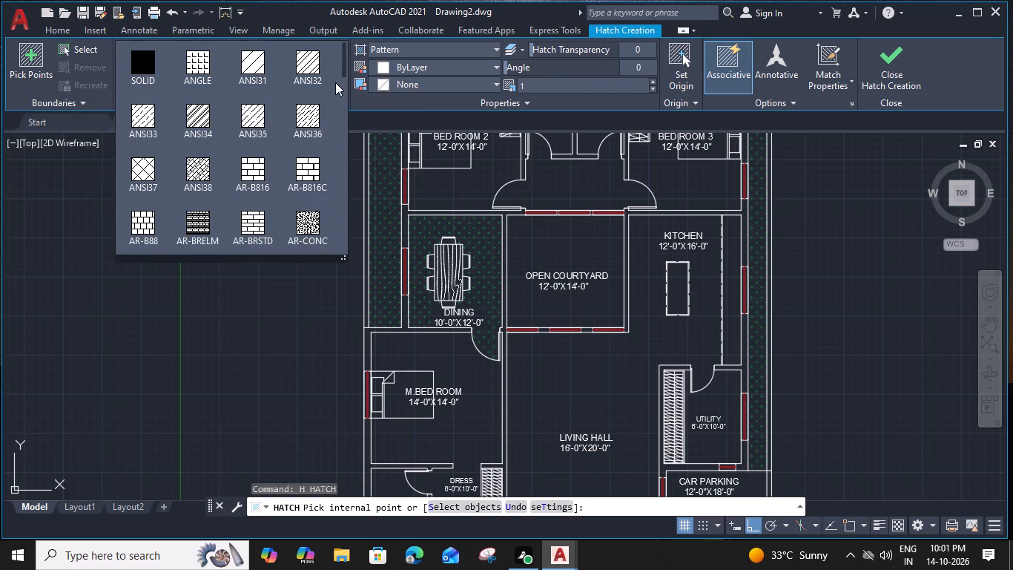
{"action": "left_click", "coordinate": [299, 63]}
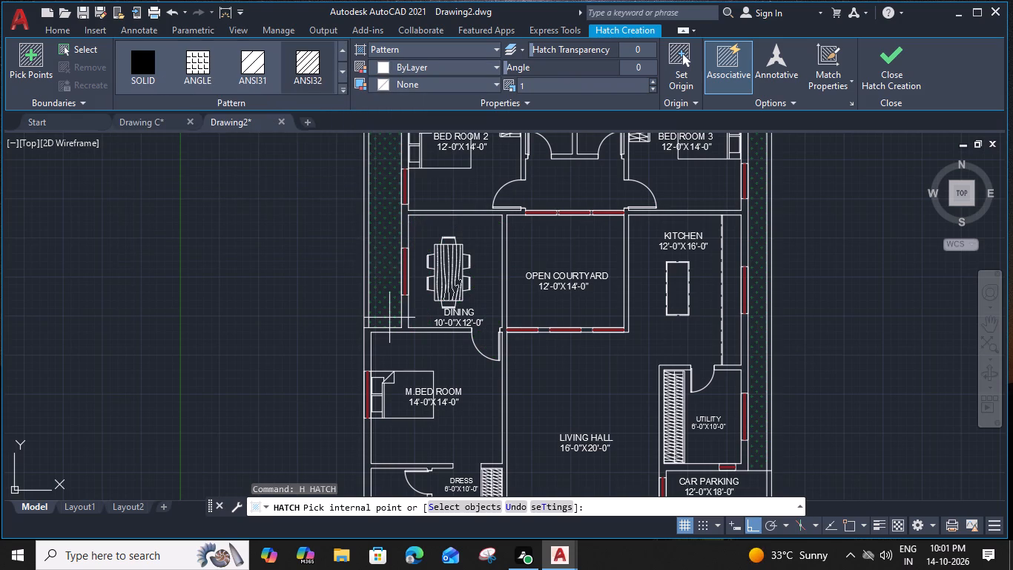
{"action": "scroll", "coordinate": [388, 323], "scroll_direction": "up", "scroll_amount": 2}
{"action": "left_click", "coordinate": [423, 339]}
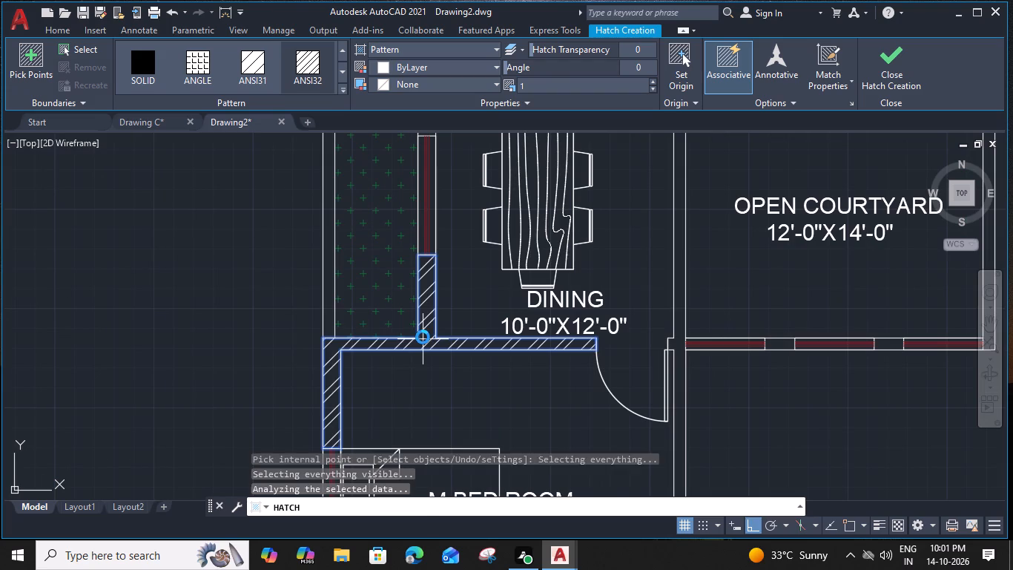
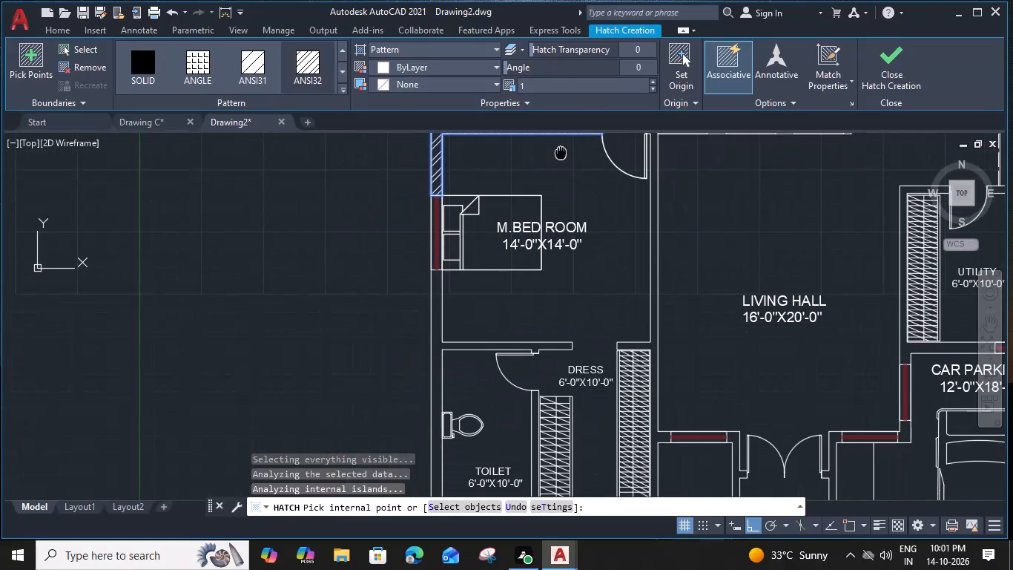
Add the M.Bed Room and Toilet walls, both foyer entrance walls, and the wall corner beside the car parking to the hatch.
{"action": "left_click", "coordinate": [438, 343]}
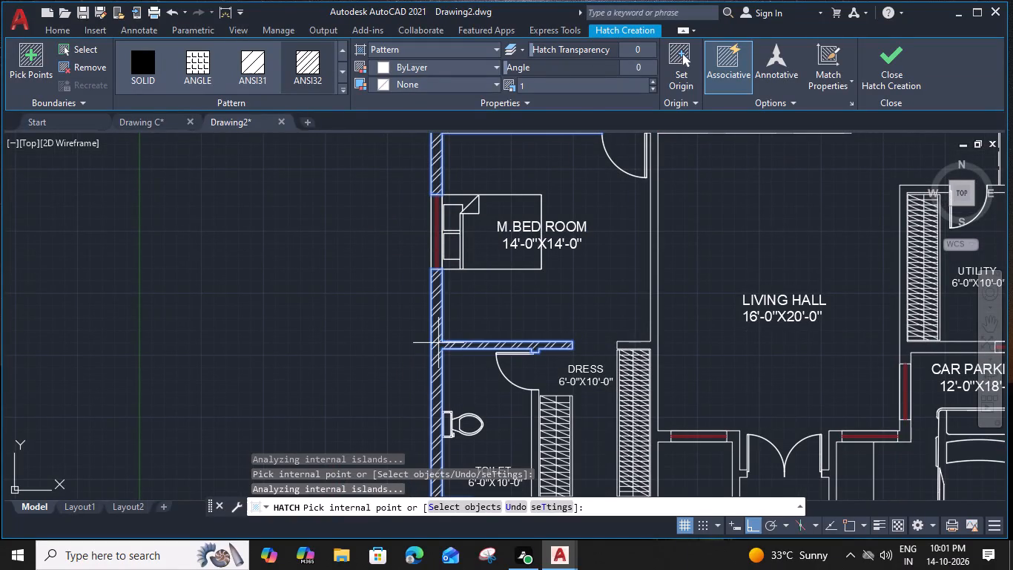
{"action": "middle_click_drag", "start_coordinate": [723, 399], "coordinate": [595, 212]}
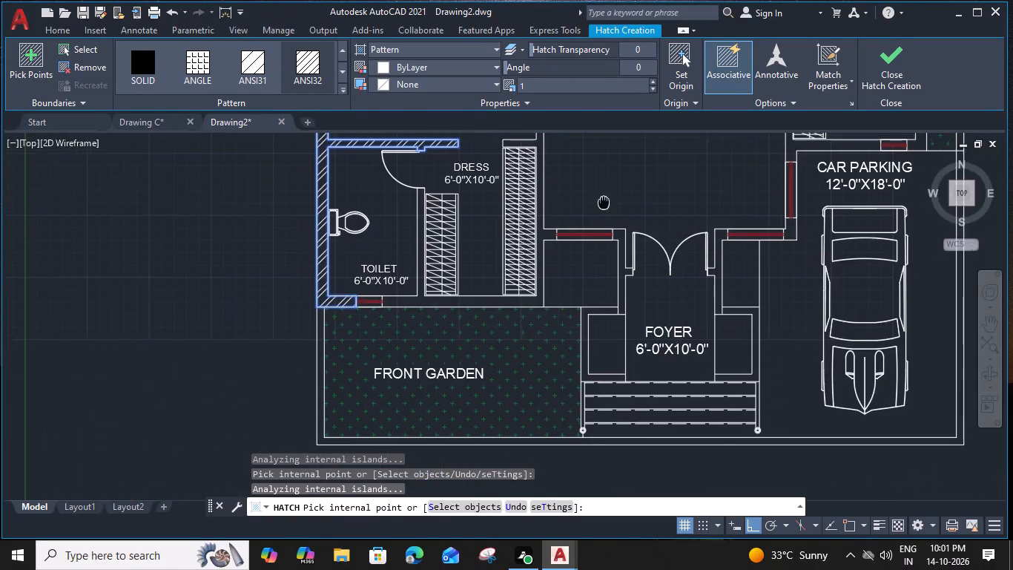
{"action": "middle_click_drag", "start_coordinate": [595, 212], "coordinate": [587, 219]}
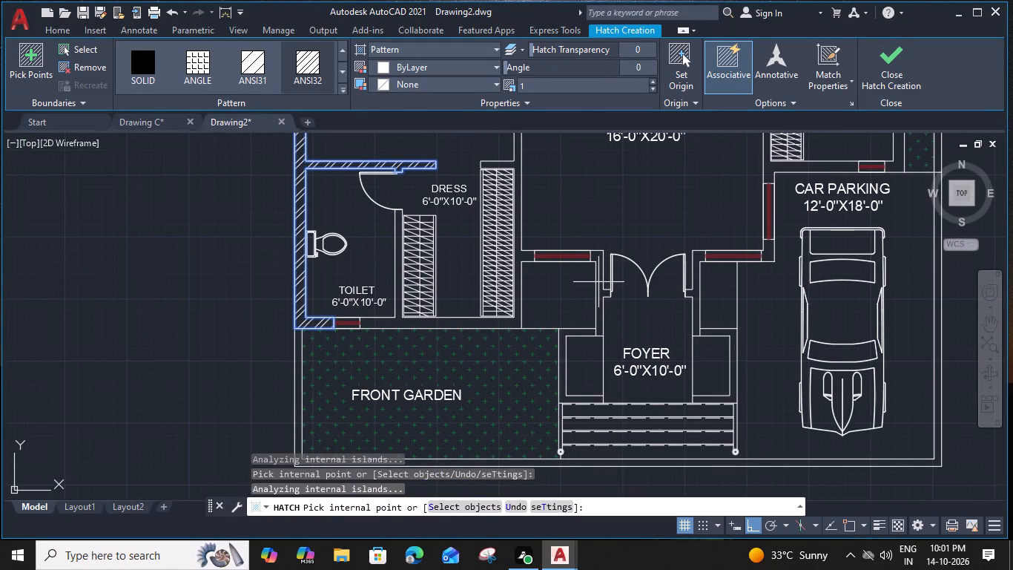
{"action": "left_click", "coordinate": [598, 281]}
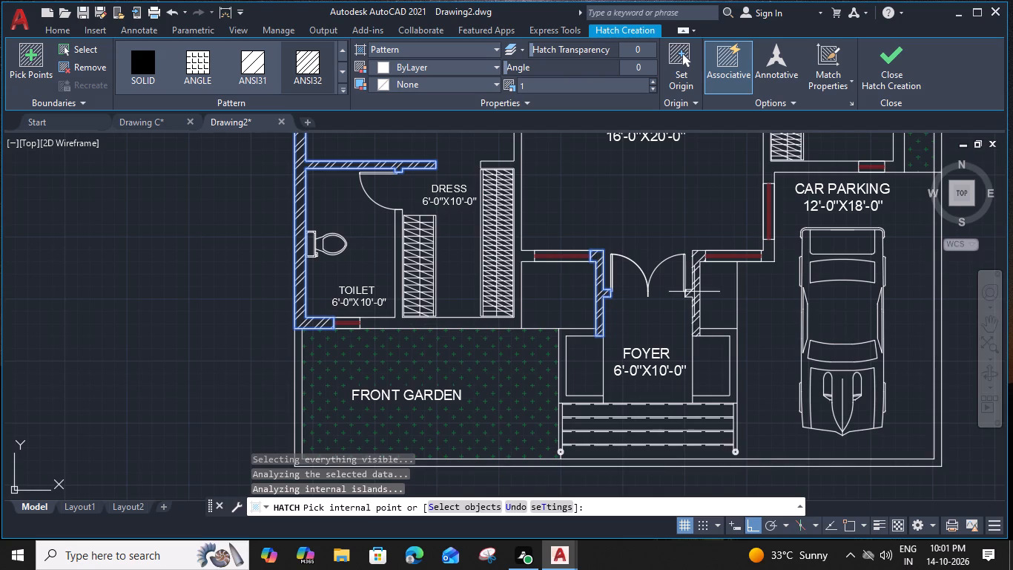
{"action": "left_click", "coordinate": [696, 293]}
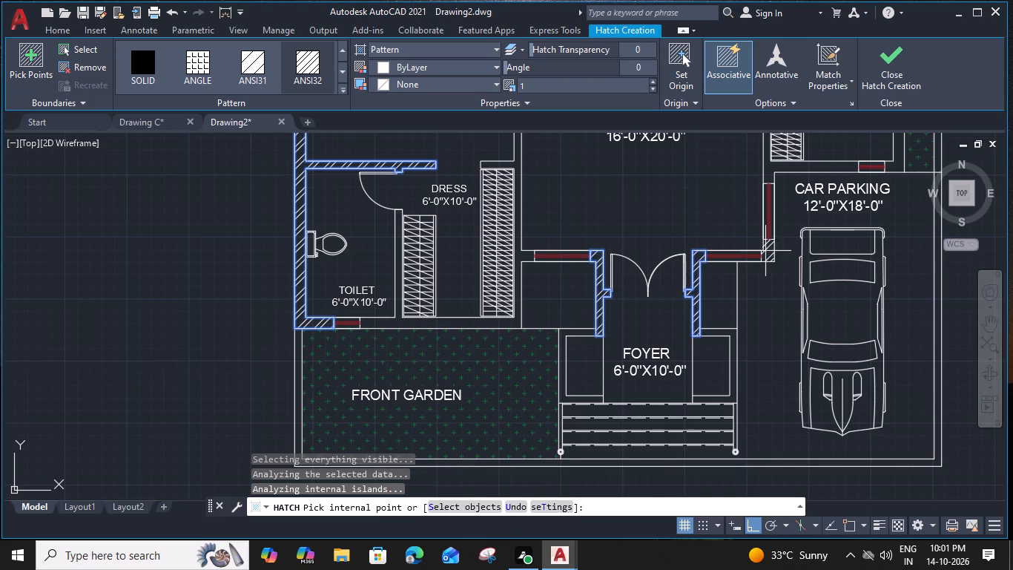
{"action": "left_click", "coordinate": [767, 252]}
Add the walls around the Utility room, including its outer wall pieces up to the kitchen, to the hatch.
{"action": "middle_click_drag", "start_coordinate": [795, 200], "coordinate": [546, 387]}
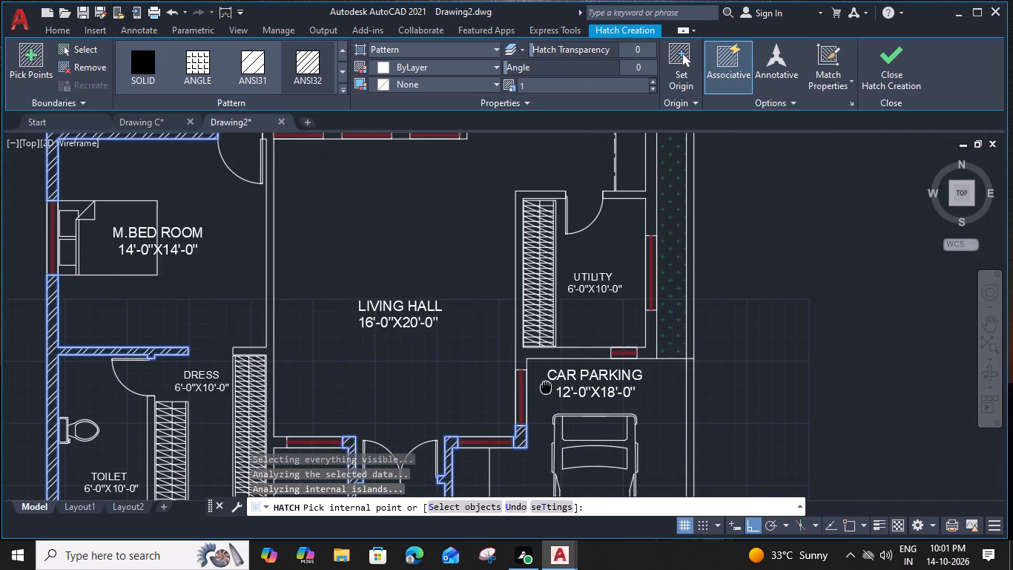
{"action": "left_click", "coordinate": [525, 356]}
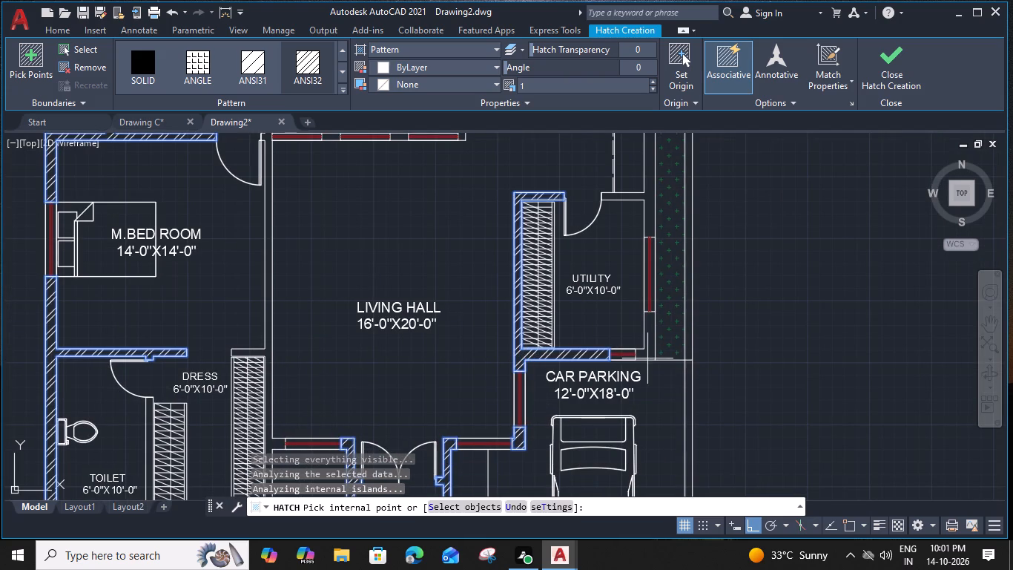
{"action": "left_click", "coordinate": [651, 354]}
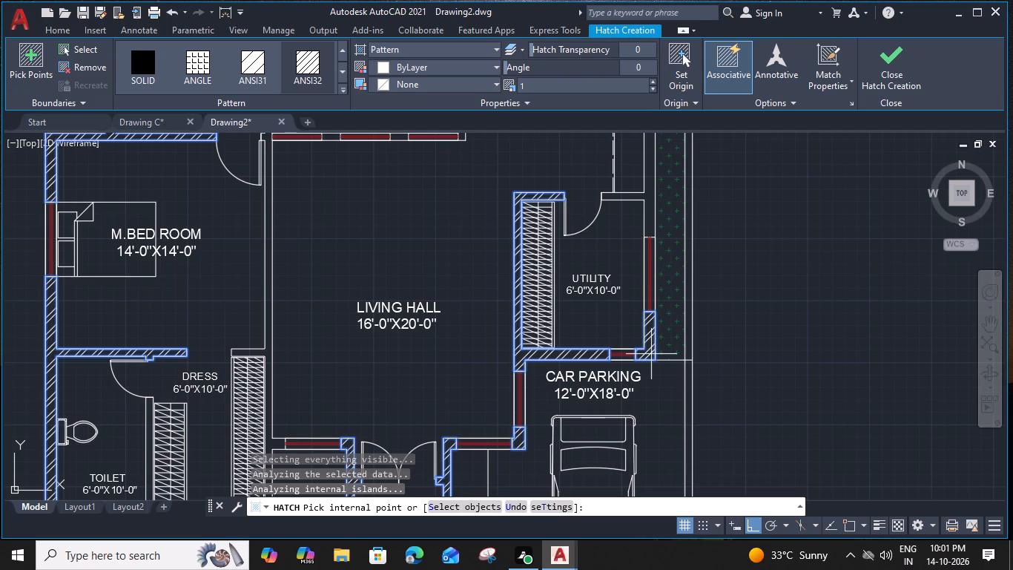
{"action": "left_click", "coordinate": [653, 214]}
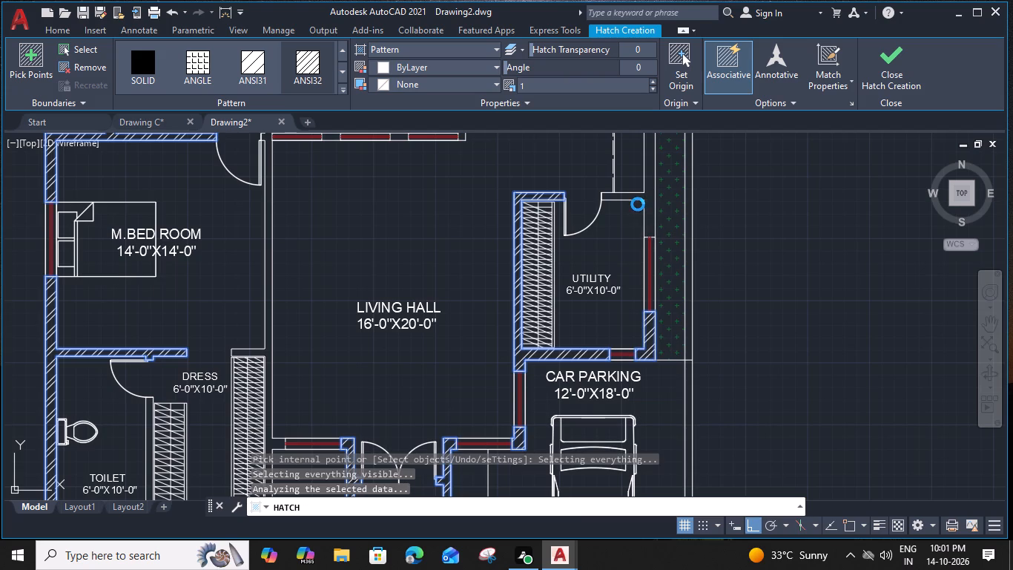
Add the outer and toilet partition walls of Bed Room 2 and Bed Room 3 to the hatch and finish it.
{"action": "scroll", "coordinate": [555, 214], "scroll_direction": "down", "scroll_amount": 1}
{"action": "middle_click_drag", "start_coordinate": [555, 214], "coordinate": [588, 461]}
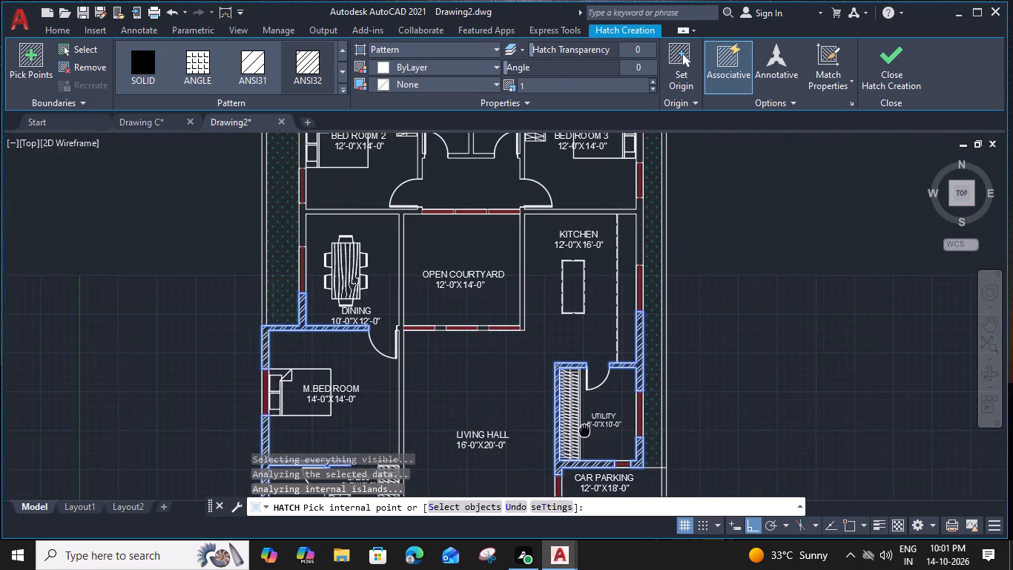
{"action": "scroll", "coordinate": [647, 295], "scroll_direction": "up", "scroll_amount": 1}
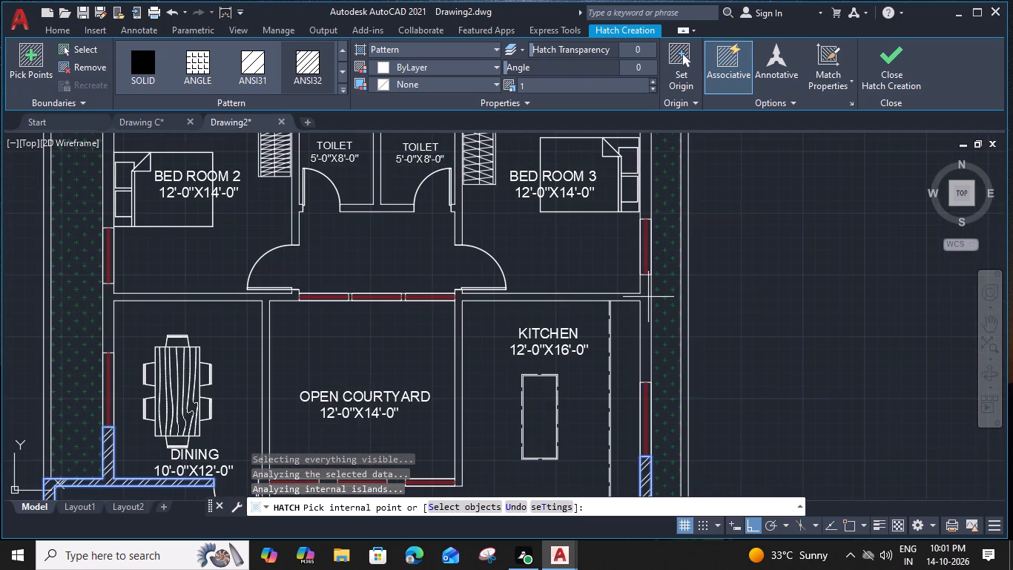
{"action": "left_click", "coordinate": [645, 203]}
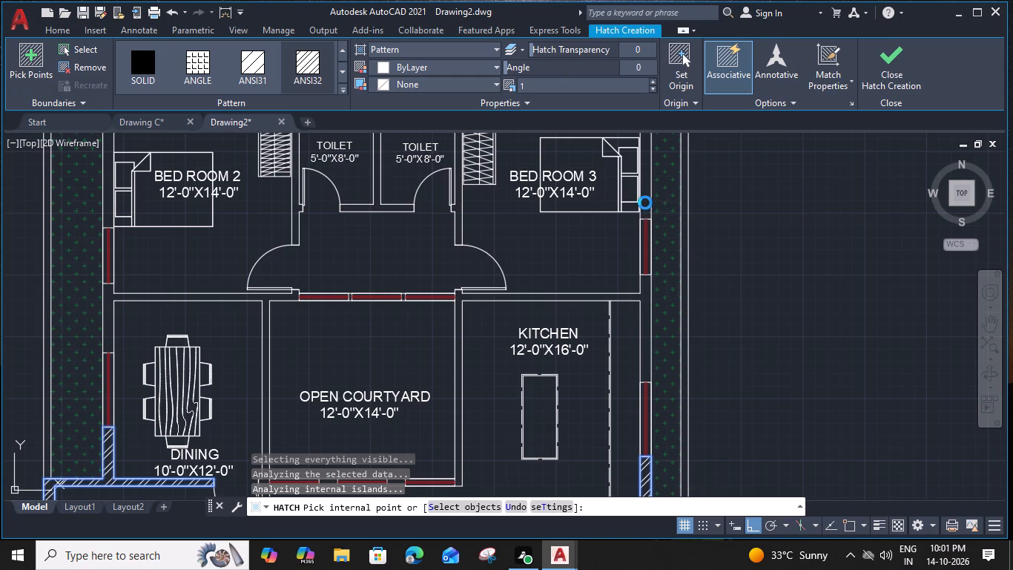
{"action": "left_click", "coordinate": [458, 217]}
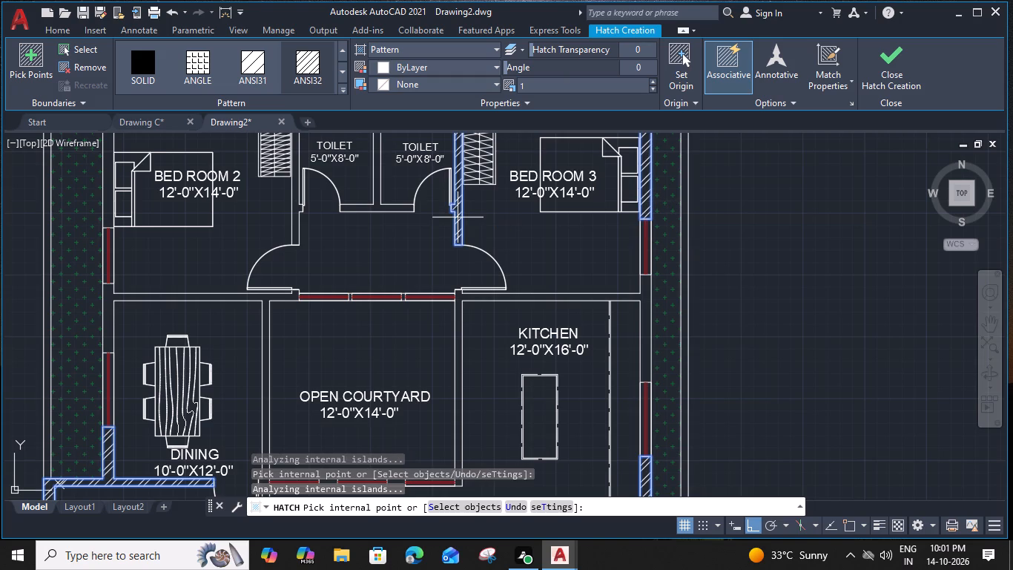
{"action": "middle_click_drag", "start_coordinate": [383, 222], "coordinate": [564, 332]}
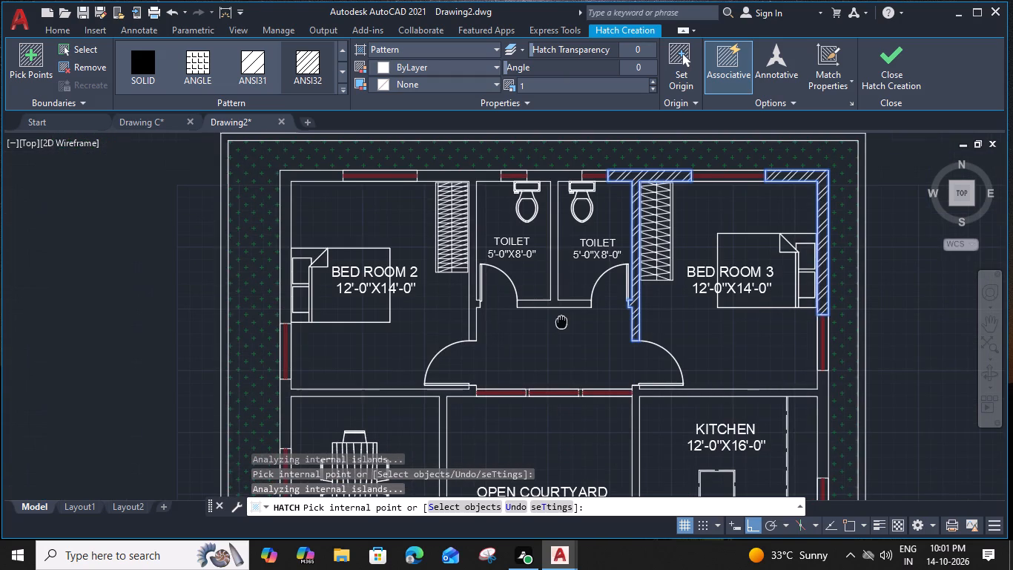
{"action": "left_click", "coordinate": [558, 306]}
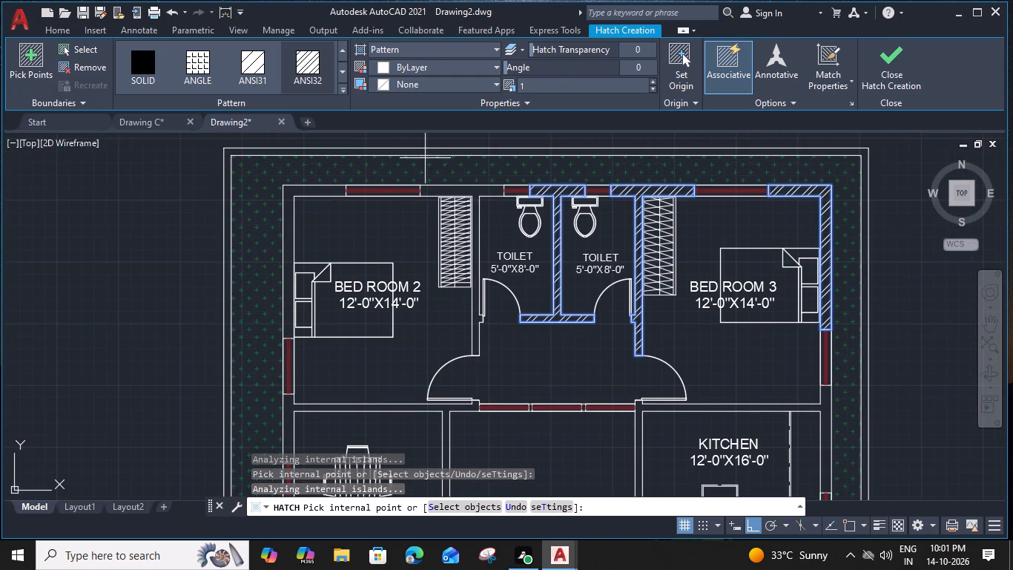
{"action": "left_click", "coordinate": [478, 193]}
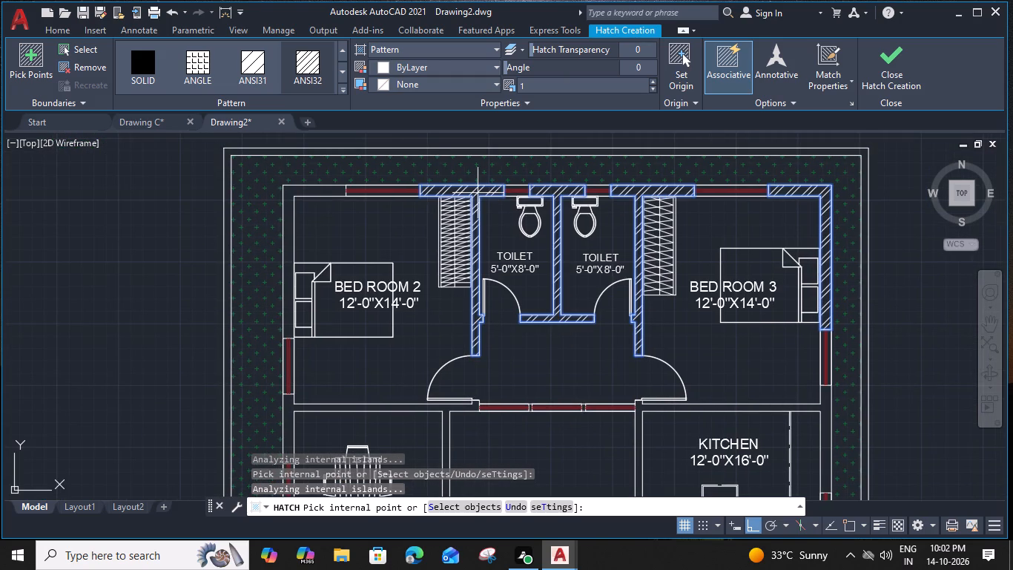
{"action": "left_click", "coordinate": [303, 189]}
{"action": "middle_click_drag", "start_coordinate": [349, 314], "coordinate": [373, 182]}
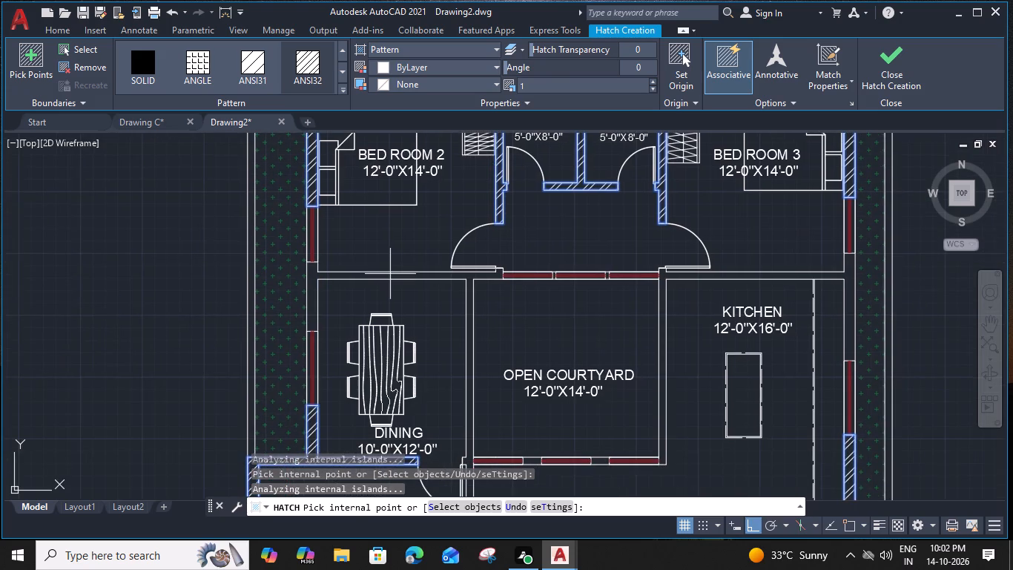
{"action": "middle_click_drag", "start_coordinate": [394, 302], "coordinate": [397, 223]}
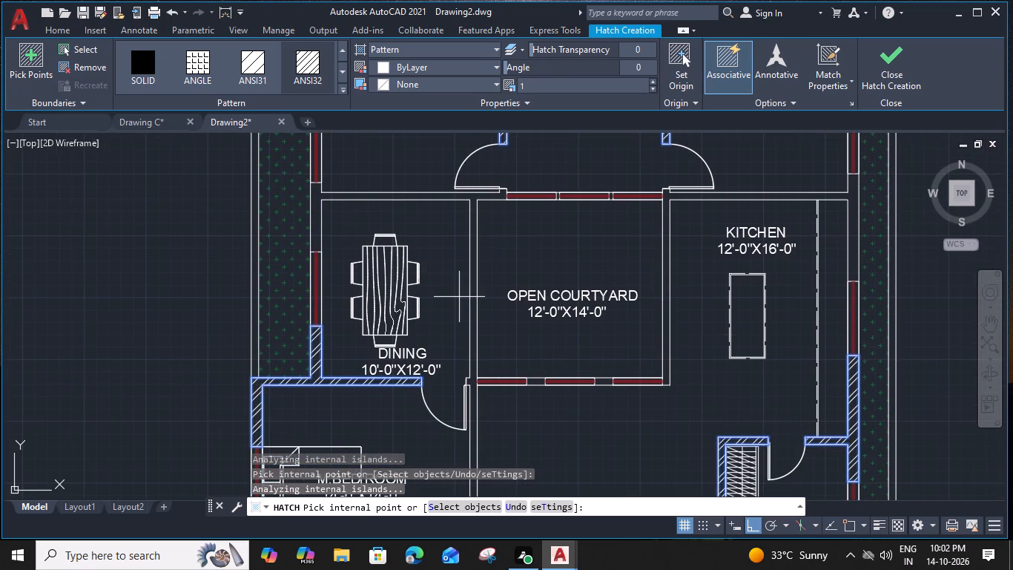
{"action": "left_click", "coordinate": [887, 59]}
Draw a short line across the wall between Dining and the Open Courtyard at about its mid-length.
{"action": "middle_click_drag", "start_coordinate": [573, 315], "coordinate": [558, 259]}
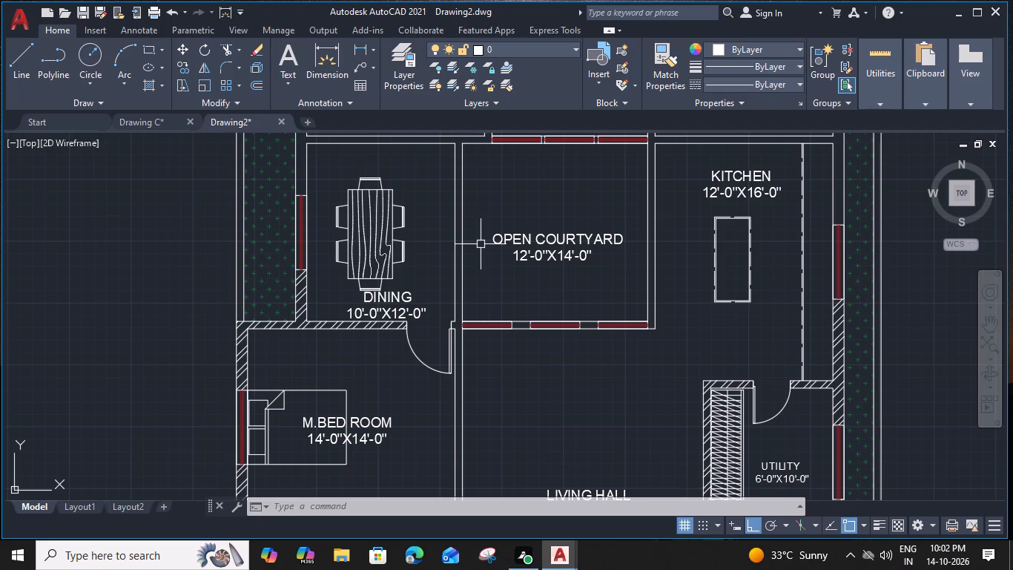
{"action": "middle_click_drag", "start_coordinate": [472, 243], "coordinate": [506, 258]}
{"action": "key", "text": "l"}
{"action": "key", "text": "space"}
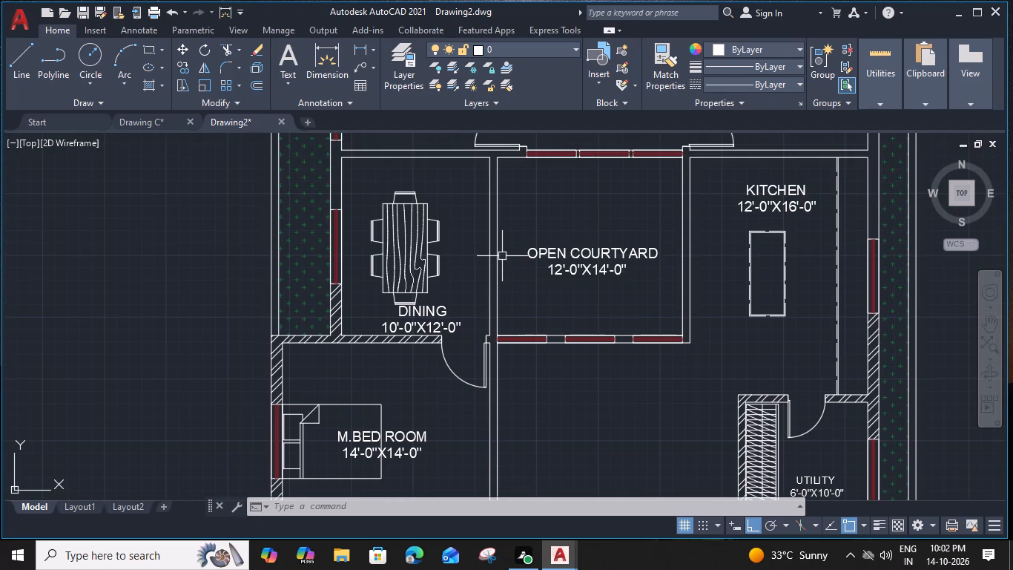
{"action": "left_click", "coordinate": [489, 247]}
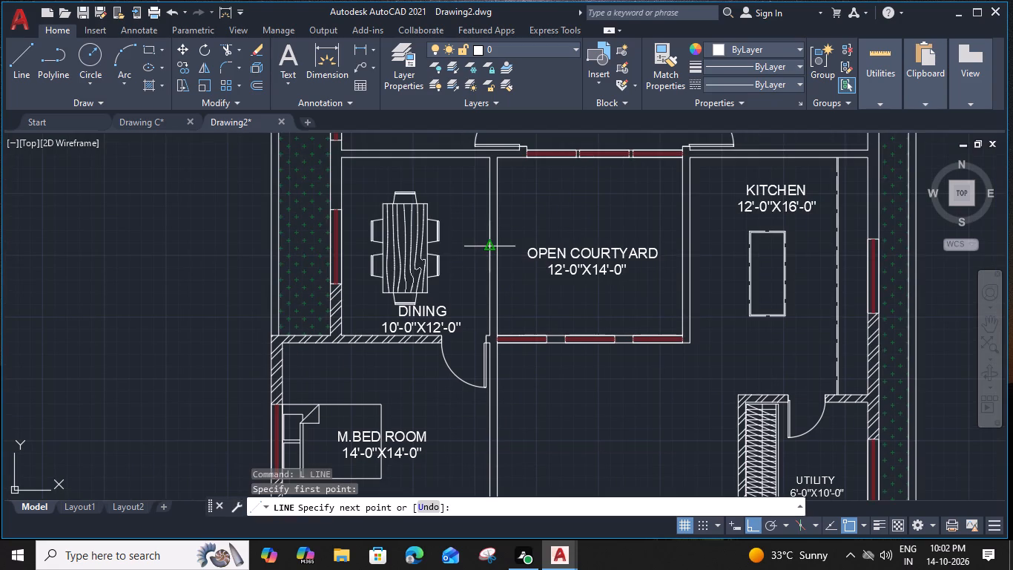
{"action": "left_click", "coordinate": [501, 249]}
{"action": "key", "text": "Escape"}
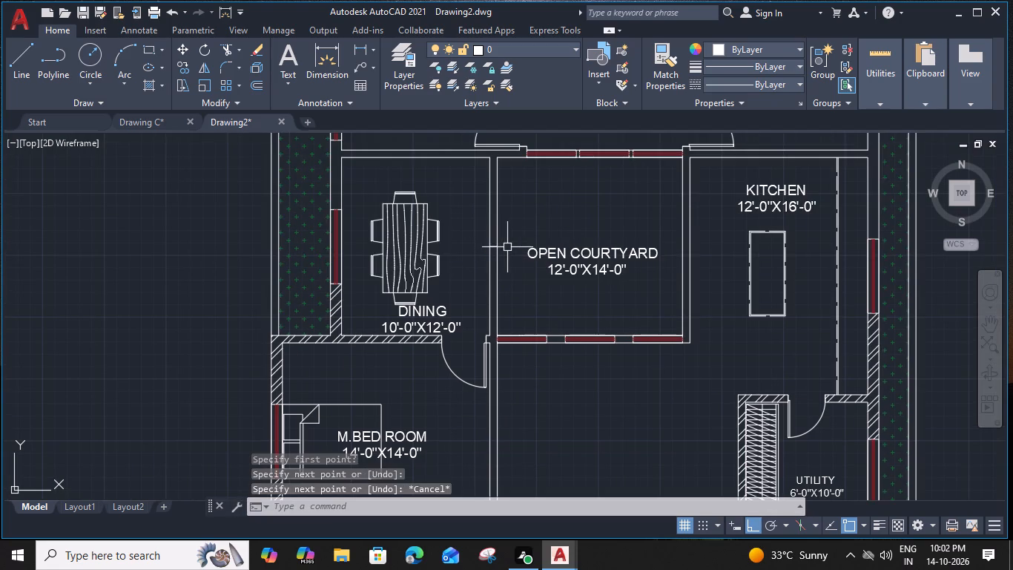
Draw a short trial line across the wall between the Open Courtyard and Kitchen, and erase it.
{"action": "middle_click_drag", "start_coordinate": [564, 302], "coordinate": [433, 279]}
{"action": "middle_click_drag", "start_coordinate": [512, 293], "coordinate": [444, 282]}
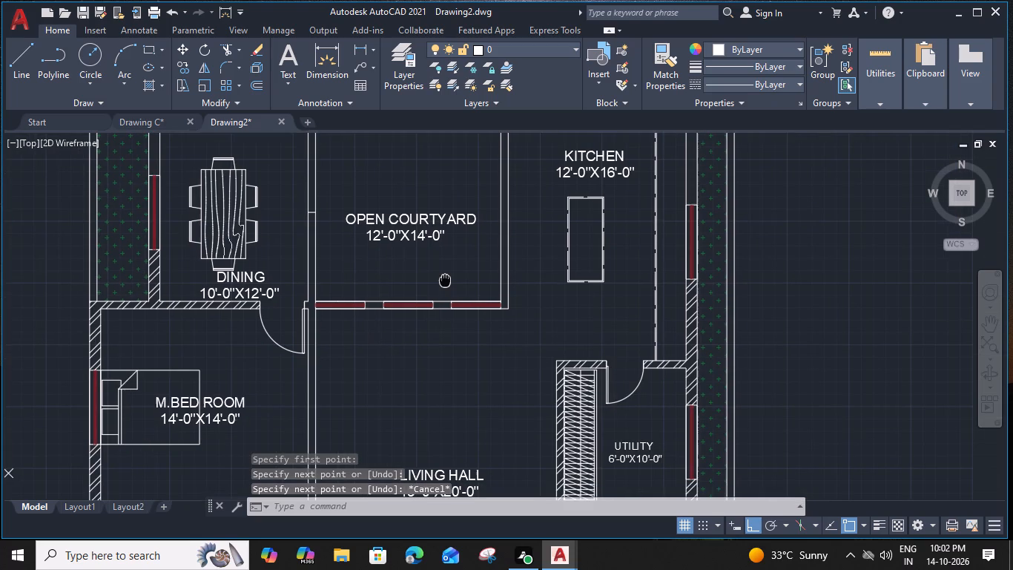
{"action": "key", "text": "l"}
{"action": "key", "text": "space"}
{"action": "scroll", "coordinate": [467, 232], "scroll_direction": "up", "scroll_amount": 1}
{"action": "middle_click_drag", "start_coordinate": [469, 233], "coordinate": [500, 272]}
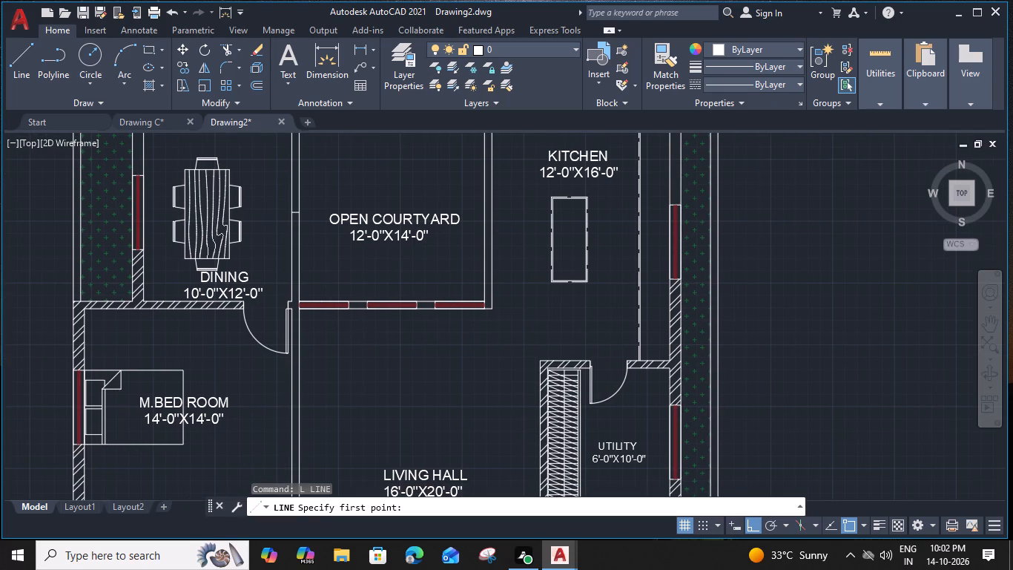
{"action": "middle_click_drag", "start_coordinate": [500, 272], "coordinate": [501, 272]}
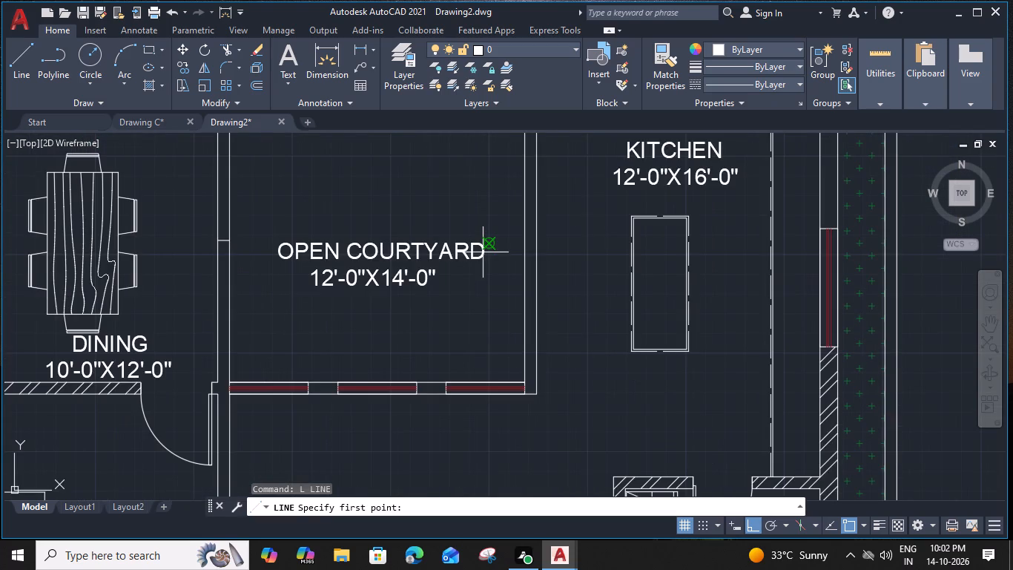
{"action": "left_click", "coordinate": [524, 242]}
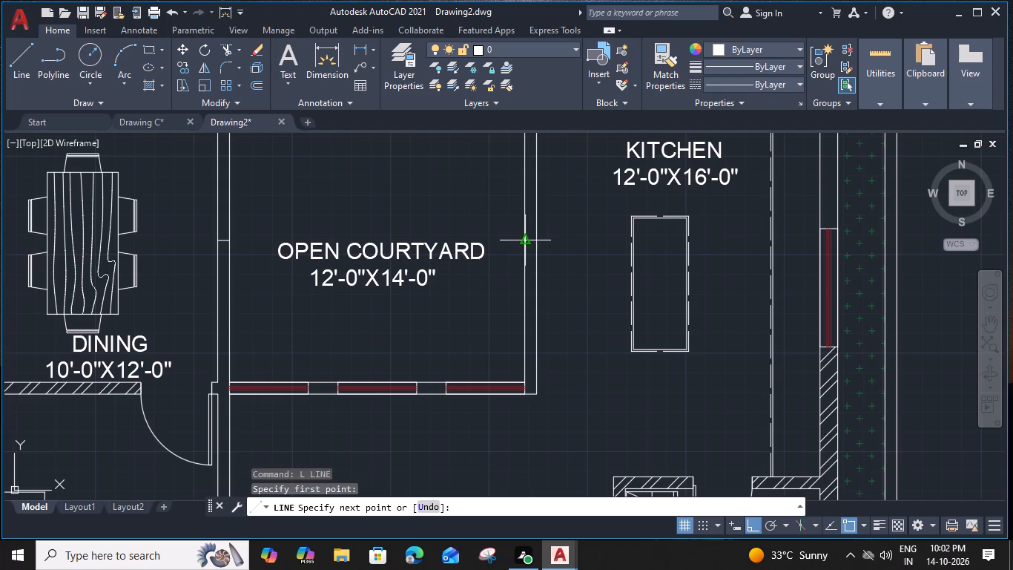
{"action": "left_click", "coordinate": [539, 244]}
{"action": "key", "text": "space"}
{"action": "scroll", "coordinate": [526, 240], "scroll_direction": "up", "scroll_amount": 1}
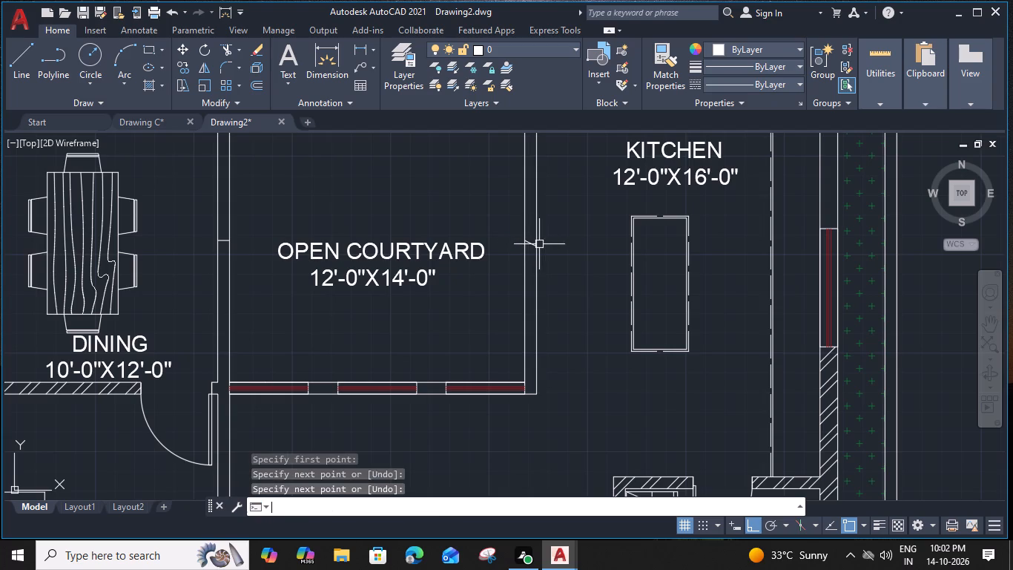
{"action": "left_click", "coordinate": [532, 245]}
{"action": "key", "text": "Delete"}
Draw a short perpendicular line across the wall between the Open Courtyard and Kitchen, joining both wall faces.
{"action": "key", "text": "l"}
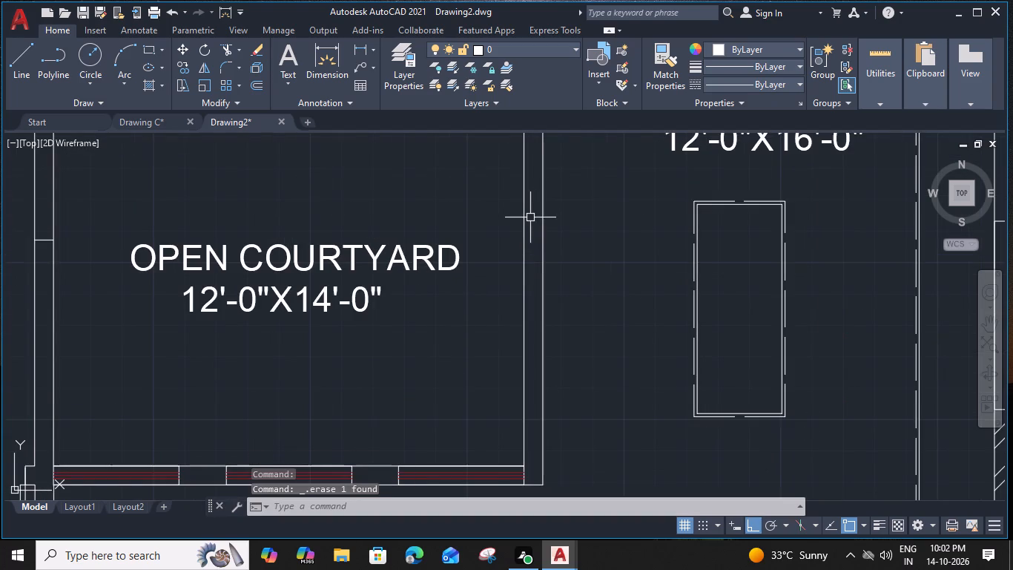
{"action": "key", "text": "space"}
{"action": "left_click", "coordinate": [525, 236]}
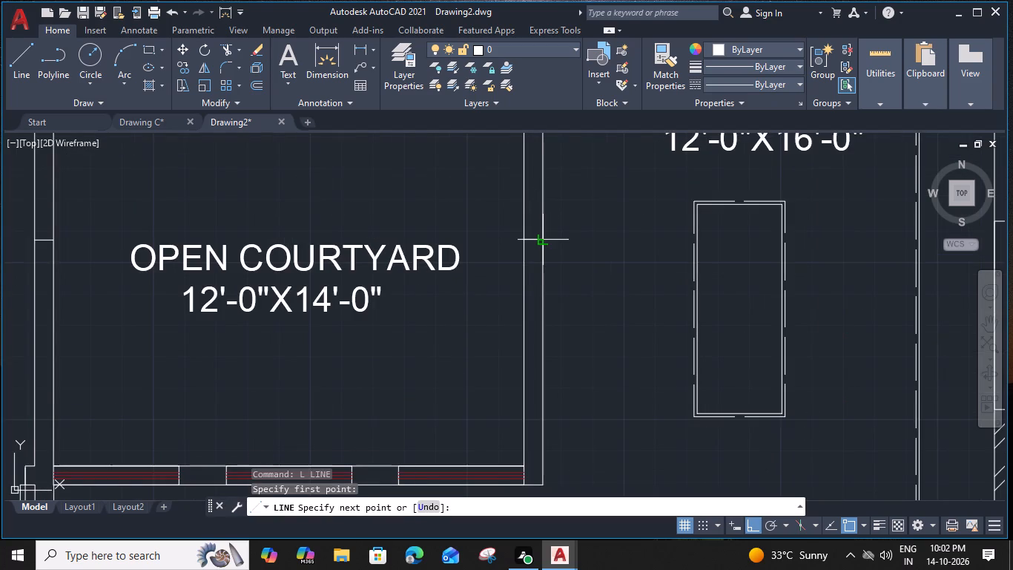
{"action": "left_click", "coordinate": [543, 239]}
{"action": "key", "text": "space"}
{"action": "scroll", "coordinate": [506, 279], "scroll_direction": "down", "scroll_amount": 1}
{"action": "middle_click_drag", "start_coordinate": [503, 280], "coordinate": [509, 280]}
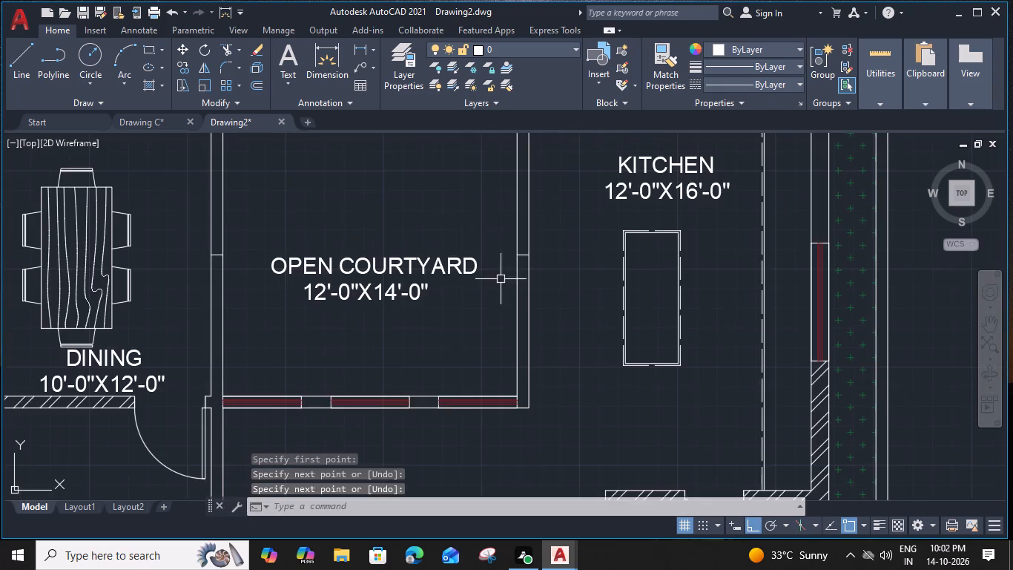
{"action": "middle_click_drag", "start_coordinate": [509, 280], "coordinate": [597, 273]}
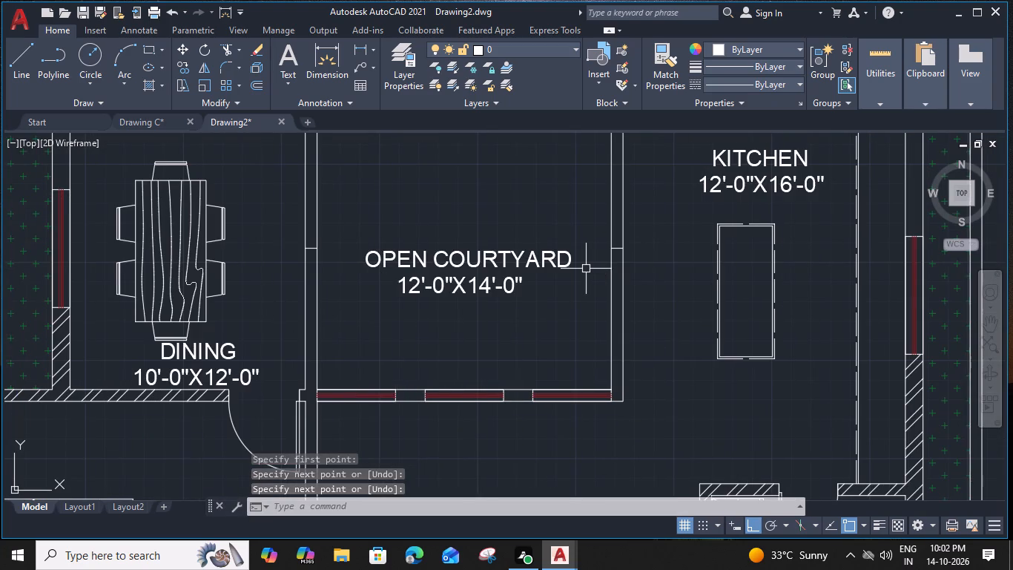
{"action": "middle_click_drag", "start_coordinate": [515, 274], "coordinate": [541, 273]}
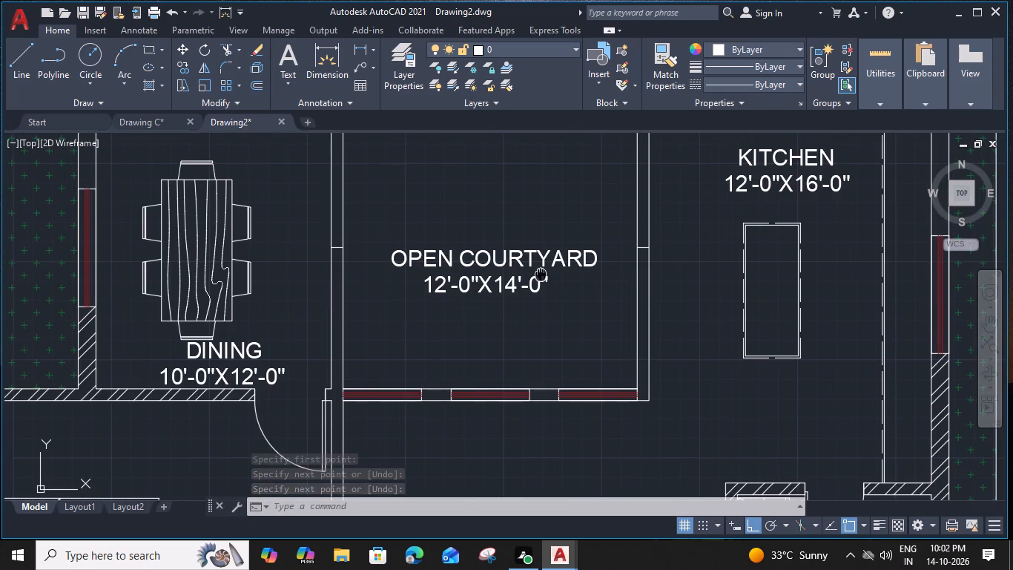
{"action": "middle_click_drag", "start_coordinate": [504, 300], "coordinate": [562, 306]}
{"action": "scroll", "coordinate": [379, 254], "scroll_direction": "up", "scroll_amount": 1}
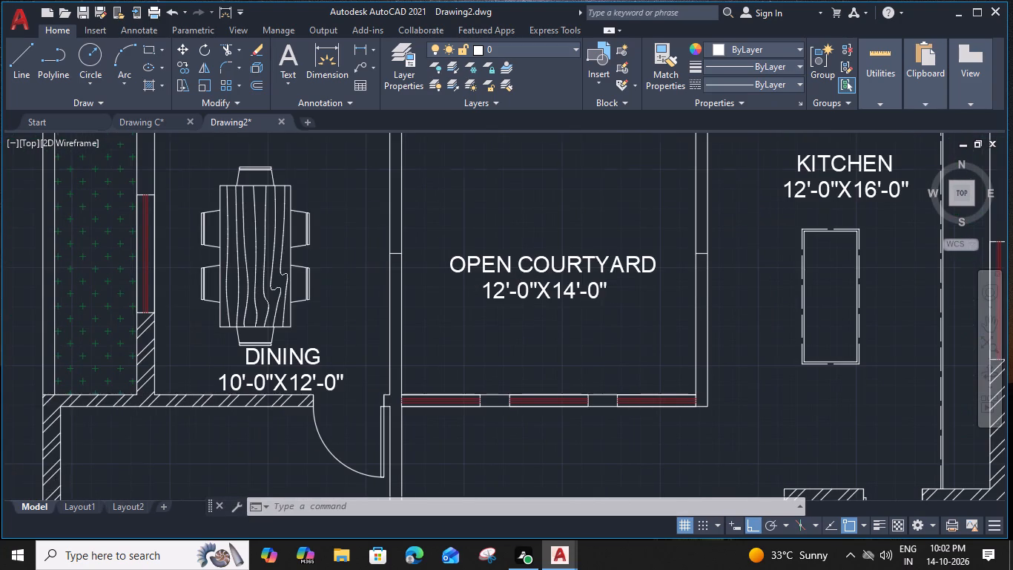
Offset the short line across the wall between Dining and the Open Courtyard by 6" to both sides.
{"action": "left_click", "coordinate": [404, 254]}
{"action": "type", "text": "O"}
{"action": "key", "text": "space"}
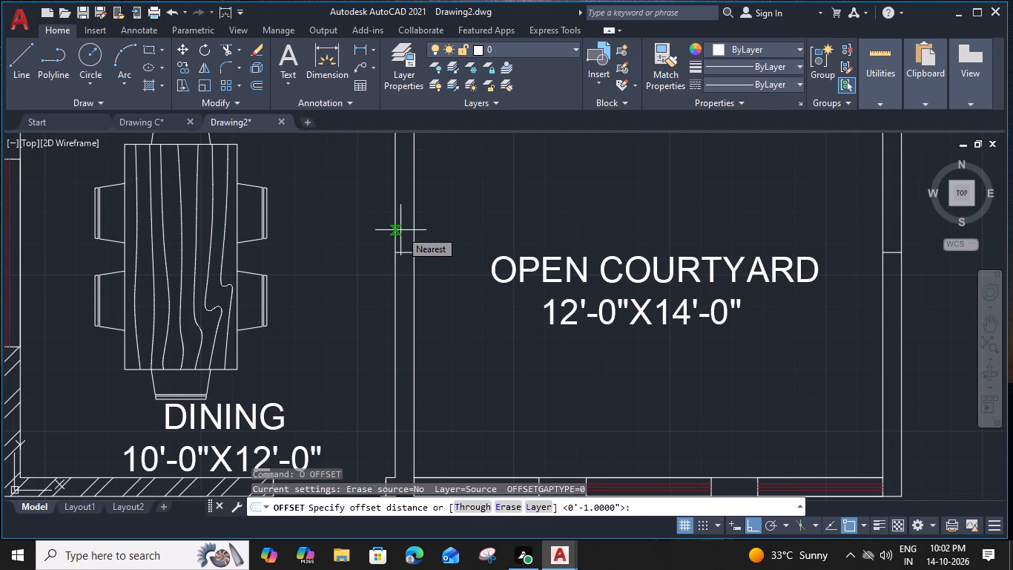
{"action": "type", "text": "6\""}
{"action": "key", "text": "Return"}
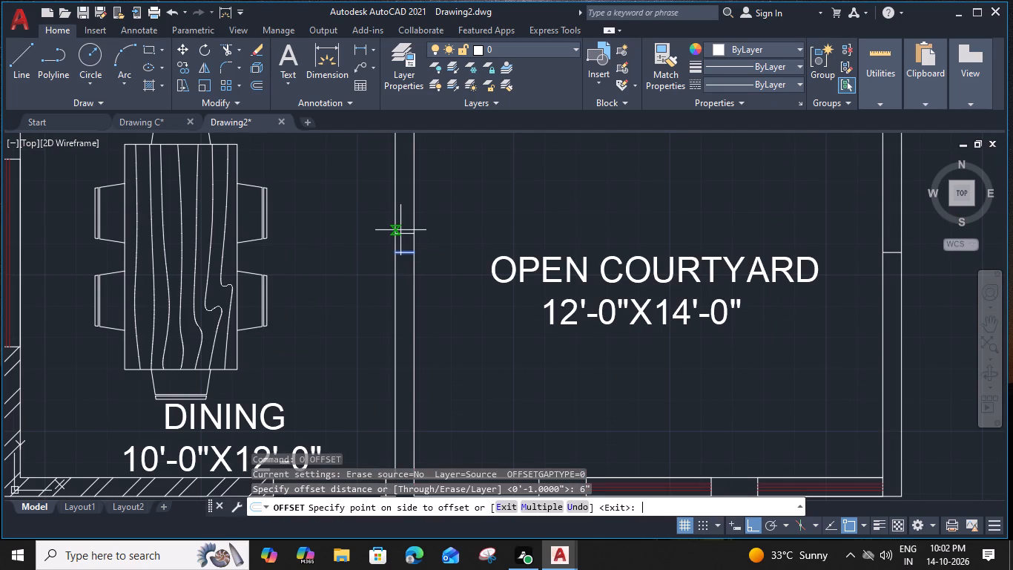
{"action": "left_click", "coordinate": [406, 211]}
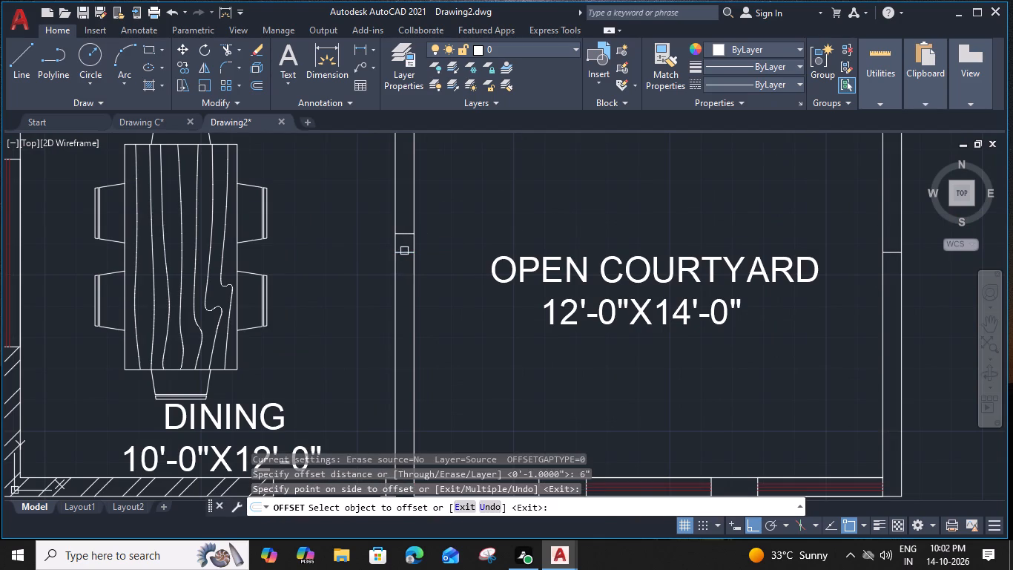
{"action": "left_click", "coordinate": [404, 251]}
{"action": "left_click", "coordinate": [403, 295]}
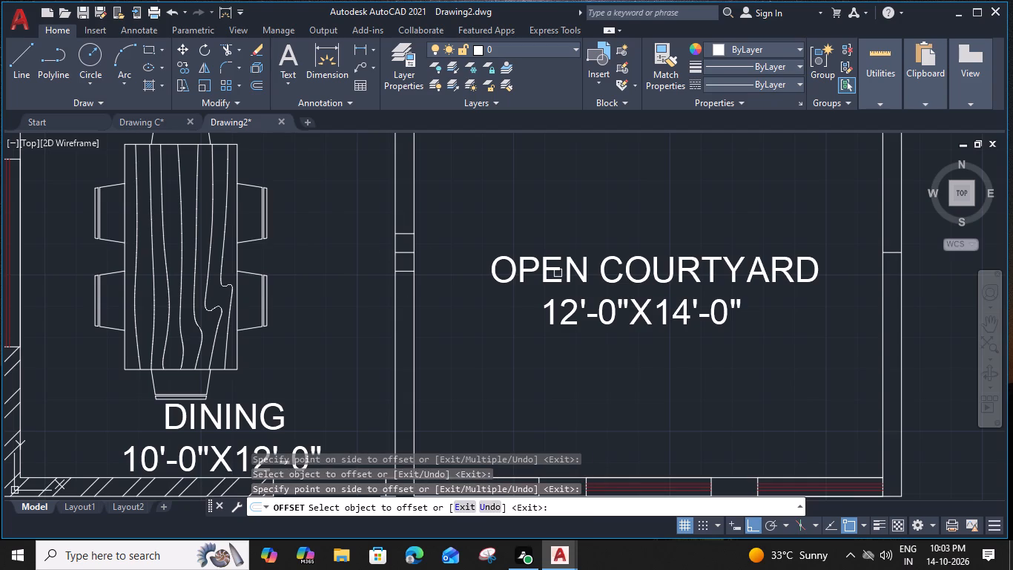
Offset the short line across the wall between the Open Courtyard and Kitchen by 6" to both sides.
{"action": "left_click", "coordinate": [893, 253]}
{"action": "left_click", "coordinate": [888, 223]}
{"action": "left_click", "coordinate": [891, 252]}
{"action": "left_click", "coordinate": [891, 298]}
{"action": "key", "text": "Escape"}
Trim away the middle short line in both courtyard side walls, keeping the two offset lines in each.
{"action": "key", "text": "t"}
{"action": "key", "text": "r"}
{"action": "key", "text": "space"}
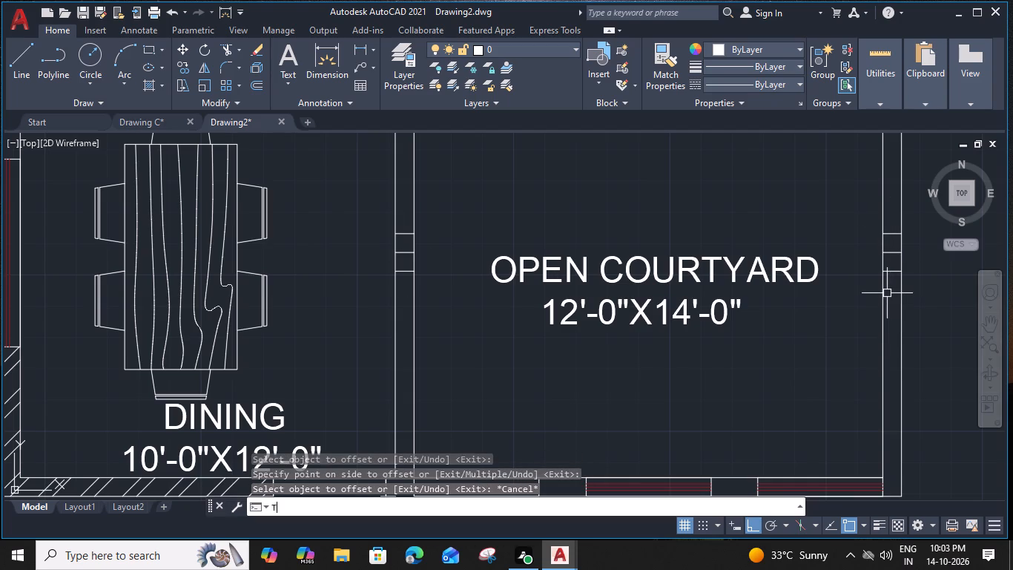
{"action": "left_click", "coordinate": [408, 249]}
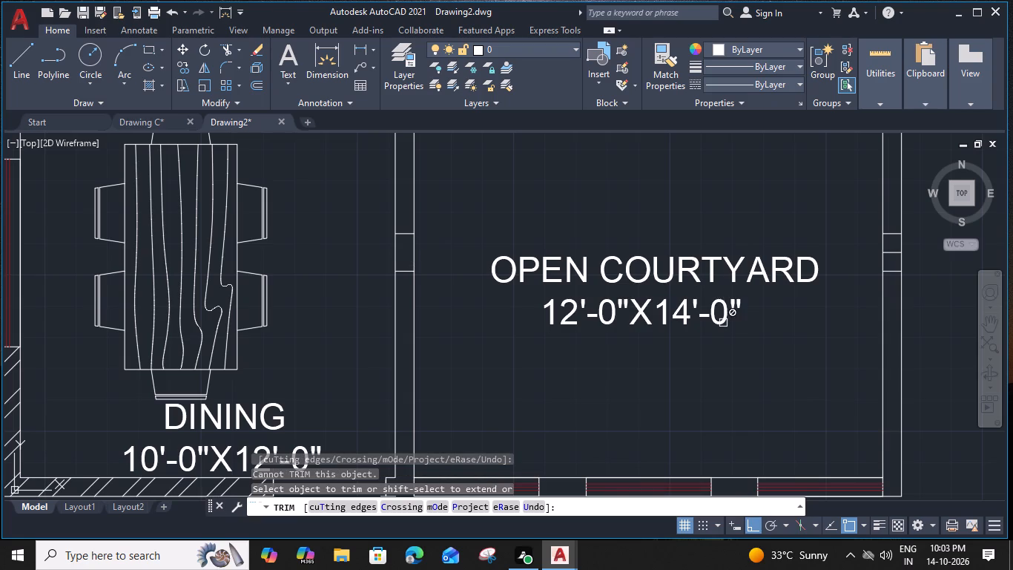
{"action": "middle_click_drag", "start_coordinate": [723, 323], "coordinate": [622, 297]}
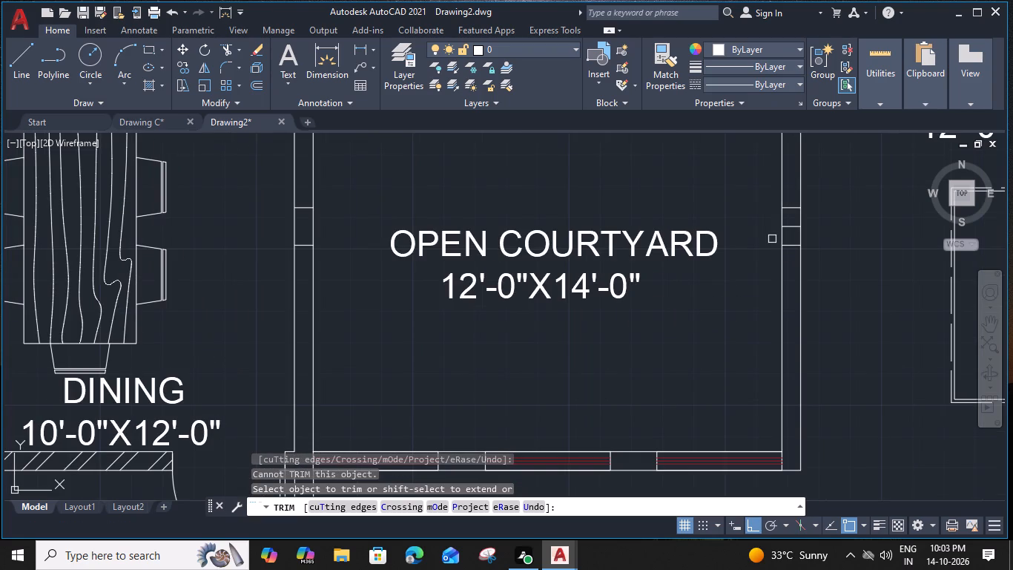
{"action": "left_click", "coordinate": [793, 221]}
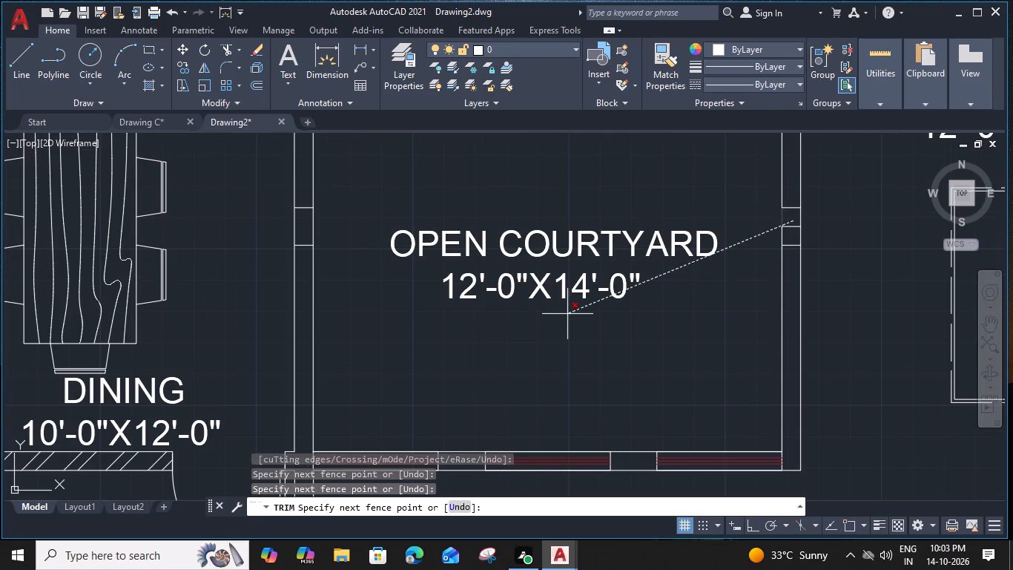
{"action": "left_click", "coordinate": [790, 239]}
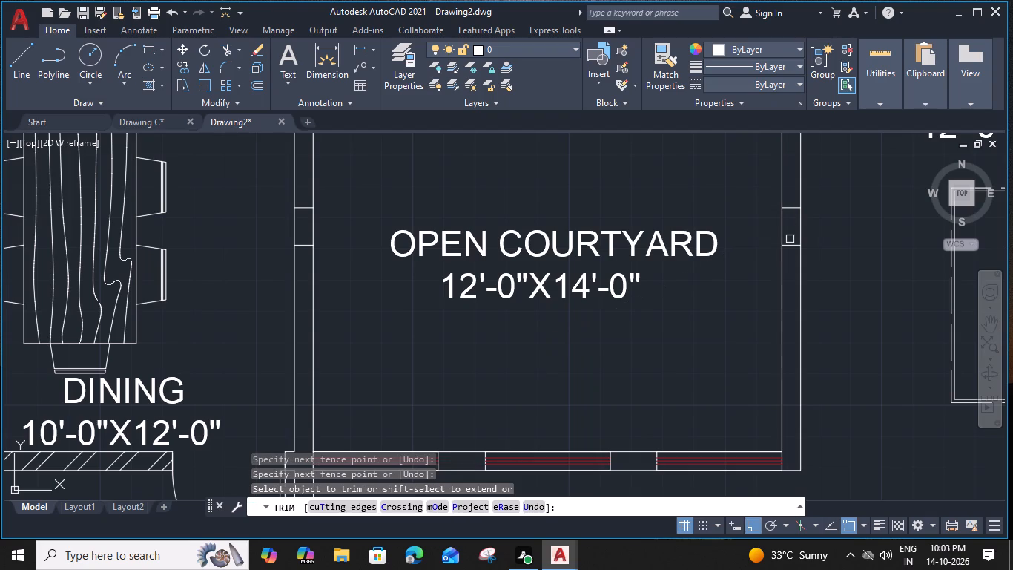
{"action": "key", "text": "Escape"}
Insert a Trees - Imperial block in the Open Courtyard, above the room label.
{"action": "scroll", "coordinate": [561, 292], "scroll_direction": "down", "scroll_amount": 1}
{"action": "middle_click_drag", "start_coordinate": [561, 292], "coordinate": [615, 304]}
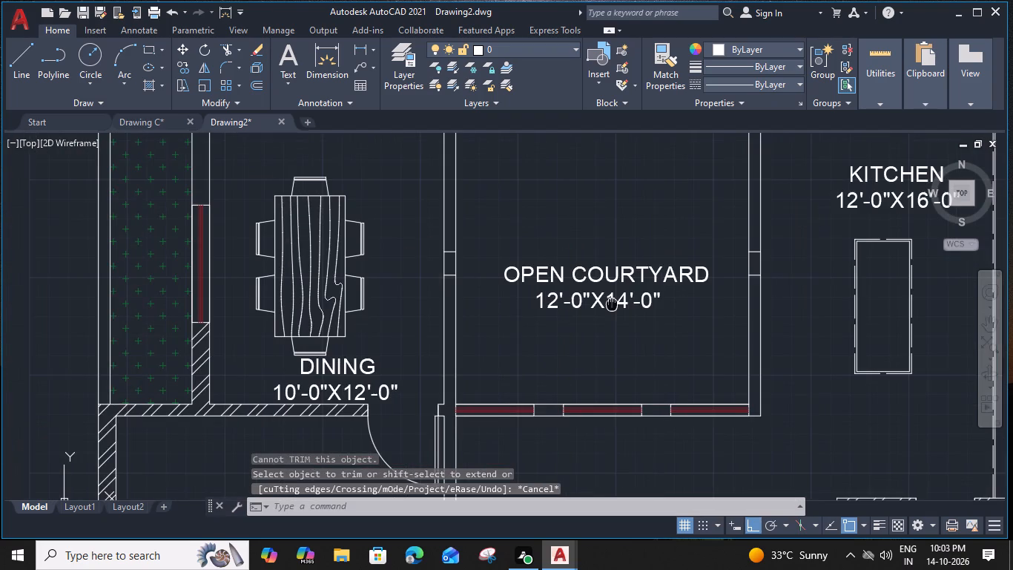
{"action": "middle_click_drag", "start_coordinate": [615, 304], "coordinate": [617, 304]}
{"action": "middle_click_drag", "start_coordinate": [508, 295], "coordinate": [528, 309]}
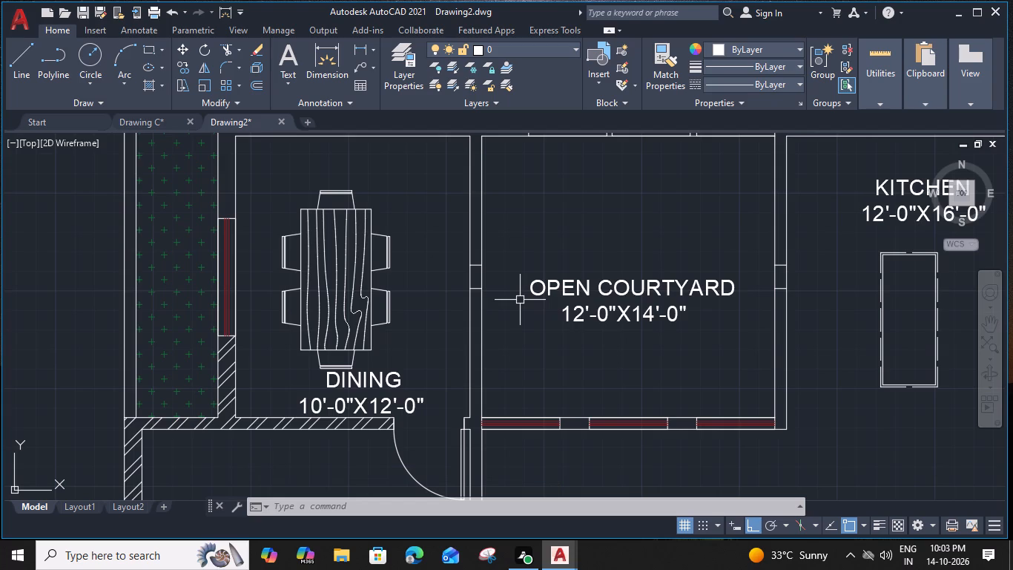
{"action": "middle_click_drag", "start_coordinate": [520, 299], "coordinate": [504, 340]}
{"action": "middle_click_drag", "start_coordinate": [504, 340], "coordinate": [449, 312]}
{"action": "key", "text": "ctrl+3"}
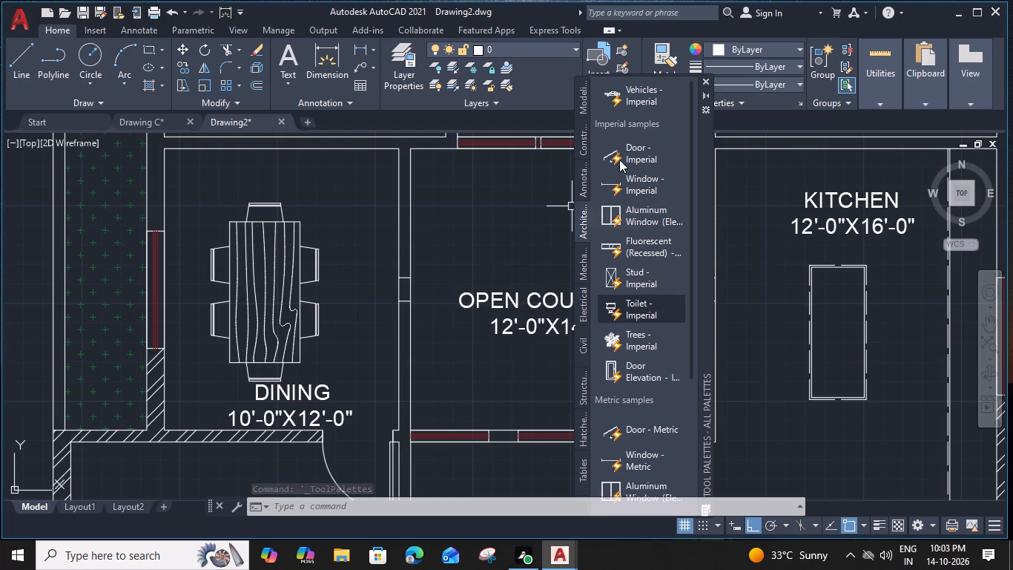
{"action": "left_click", "coordinate": [637, 341]}
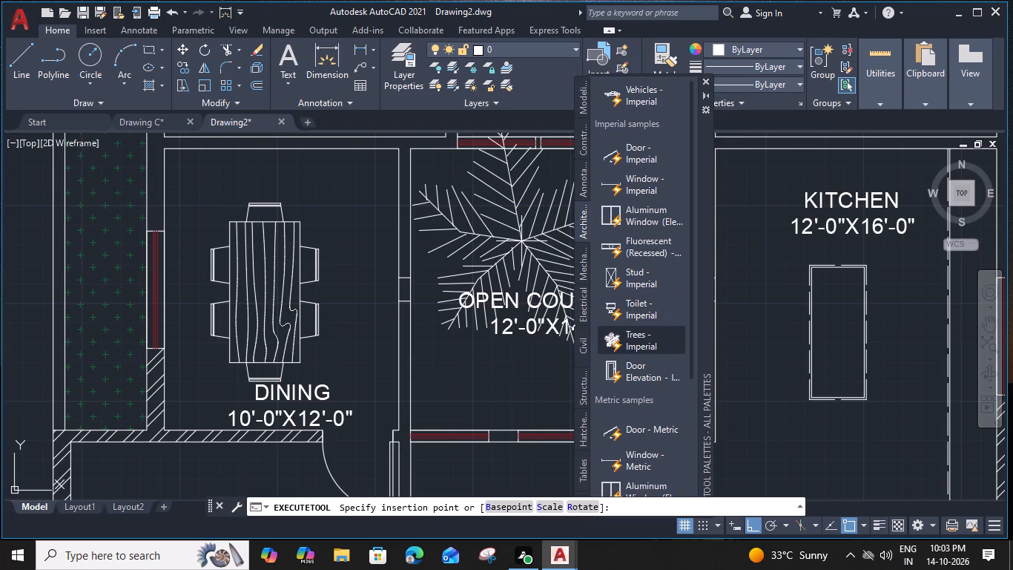
{"action": "left_click", "coordinate": [529, 255]}
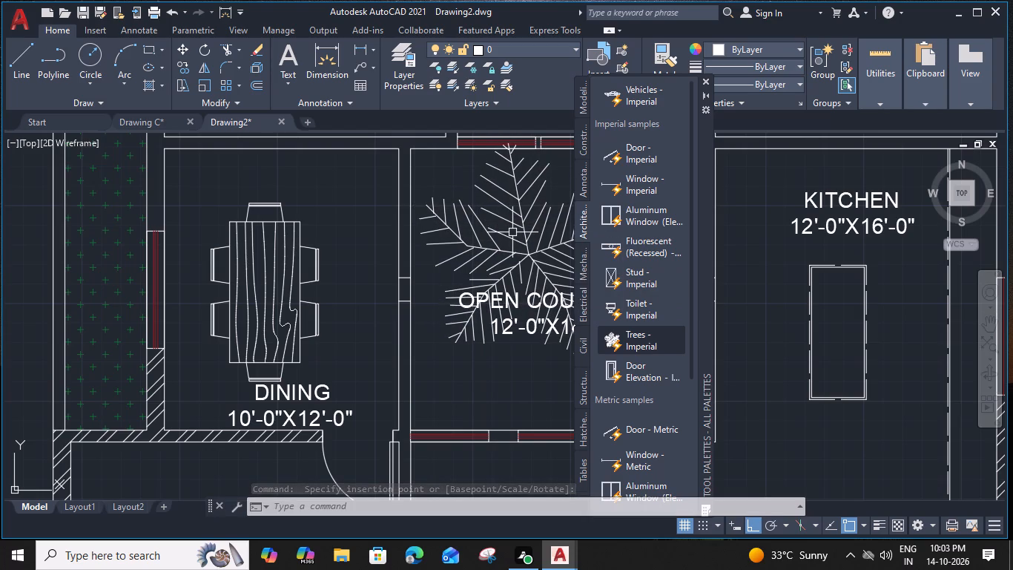
{"action": "left_click", "coordinate": [705, 82]}
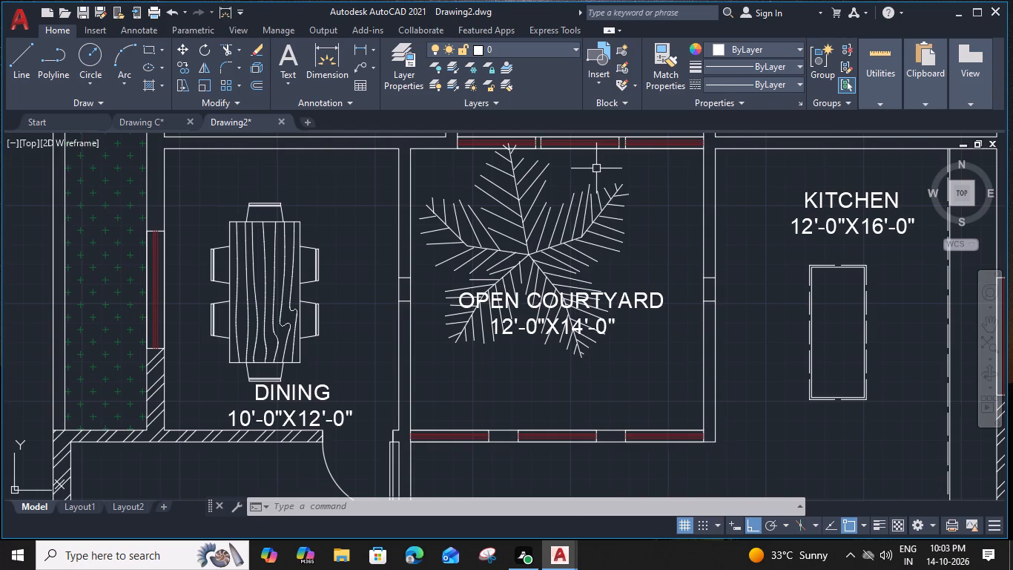
Scale the courtyard tree down about its centre point to roughly half its size.
{"action": "left_click", "coordinate": [505, 260]}
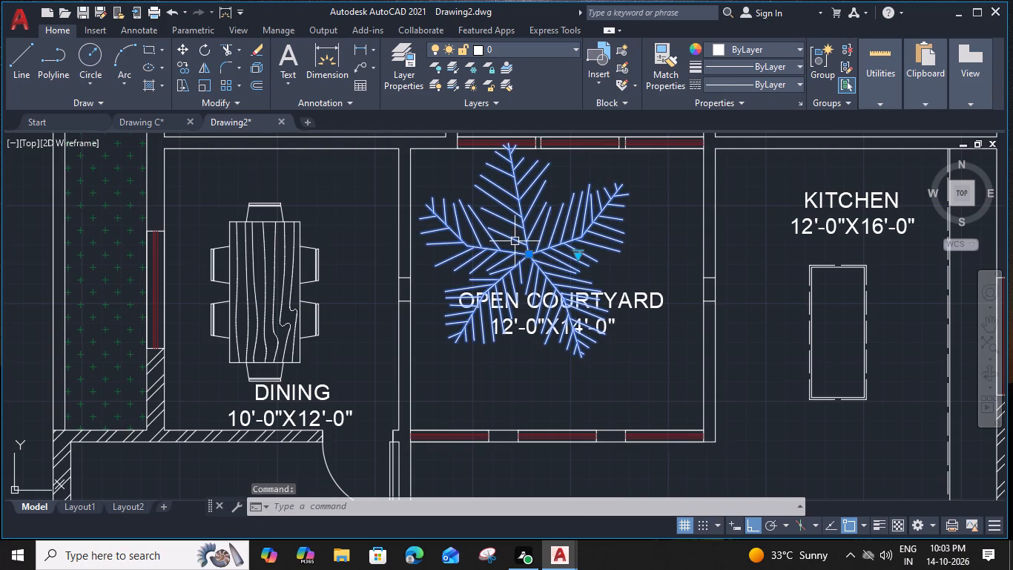
{"action": "type", "text": "SC"}
{"action": "key", "text": "space"}
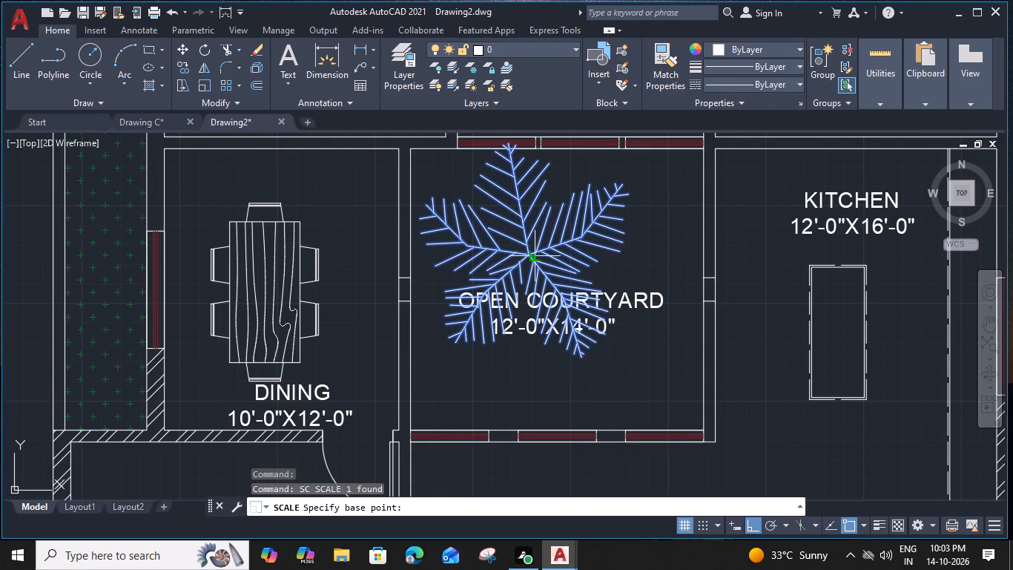
{"action": "left_click", "coordinate": [529, 252]}
{"action": "left_click", "coordinate": [677, 253]}
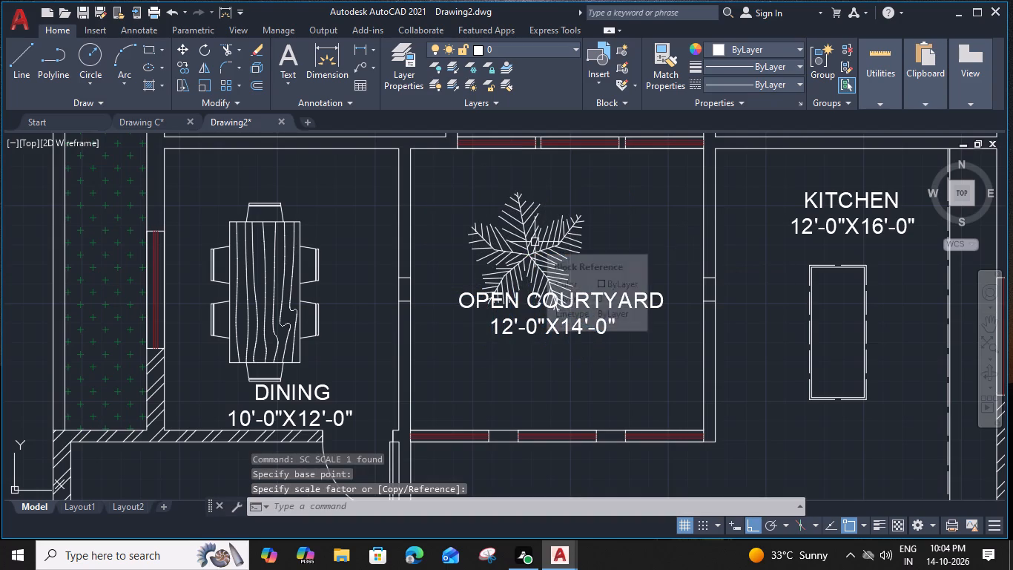
Move the tree horizontally so it sits roughly midway between the courtyard's side walls.
{"action": "left_click", "coordinate": [561, 250]}
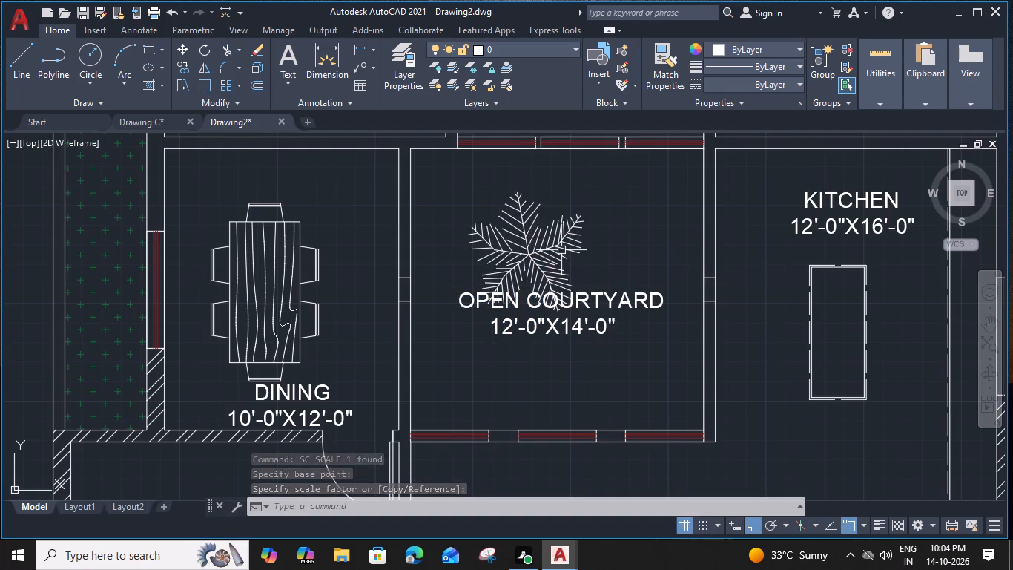
{"action": "type", "text": "M"}
{"action": "key", "text": "space"}
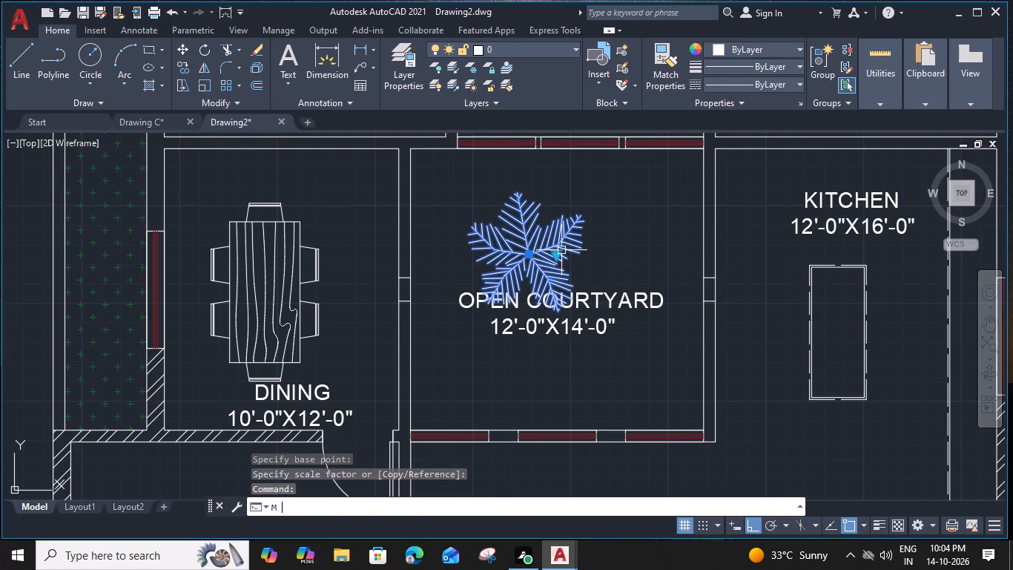
{"action": "left_click", "coordinate": [587, 214]}
{"action": "left_click", "coordinate": [620, 213]}
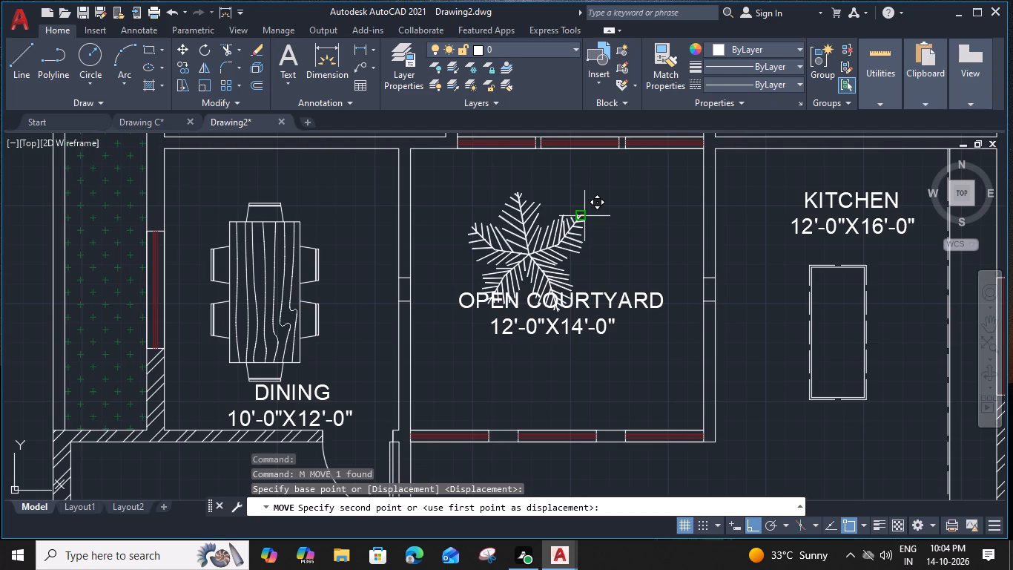
{"action": "left_click", "coordinate": [552, 254]}
{"action": "type", "text": "M"}
{"action": "key", "text": "space"}
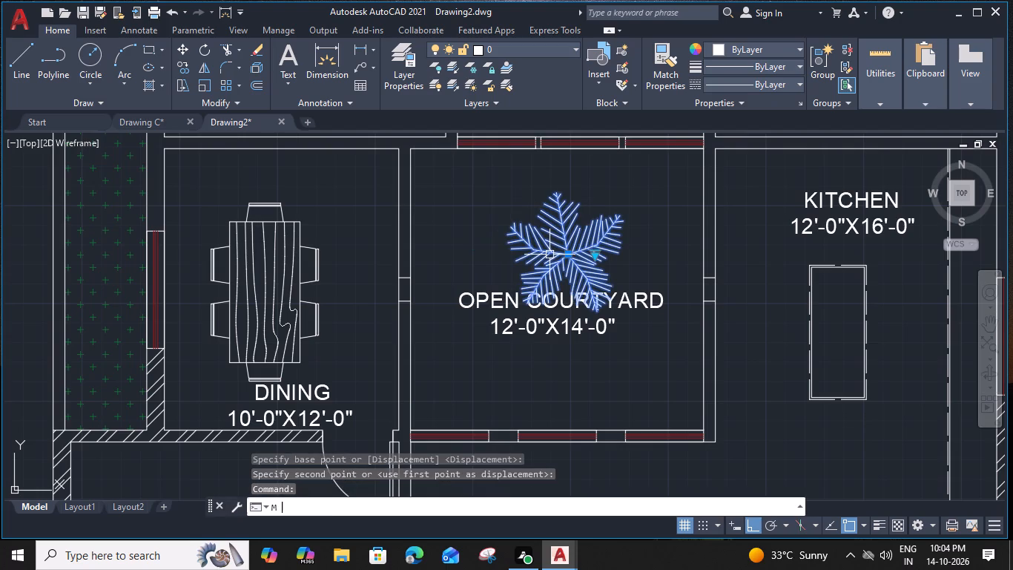
{"action": "scroll", "coordinate": [528, 278], "scroll_direction": "up", "scroll_amount": 1}
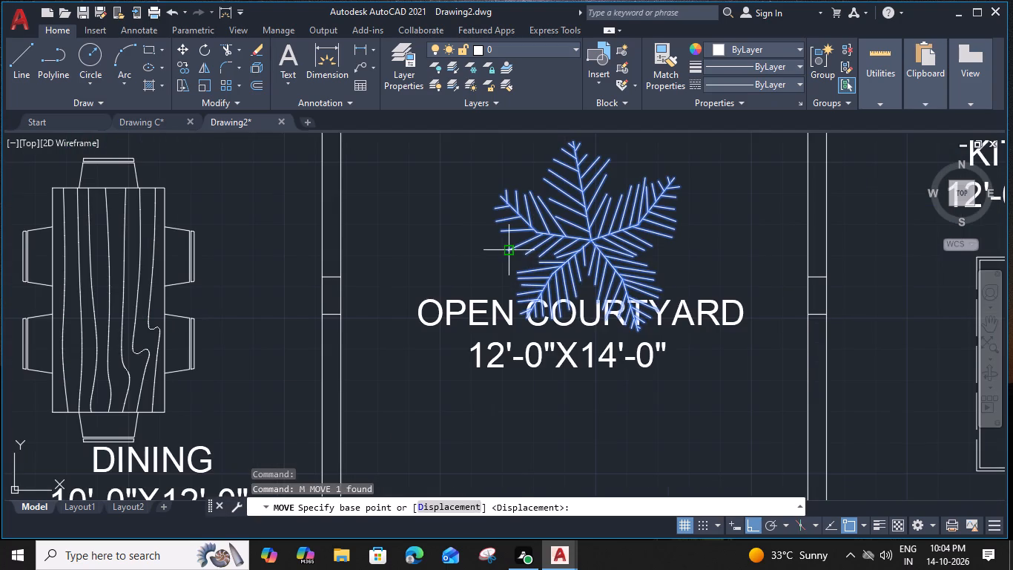
{"action": "left_click", "coordinate": [511, 250]}
{"action": "left_click", "coordinate": [473, 252]}
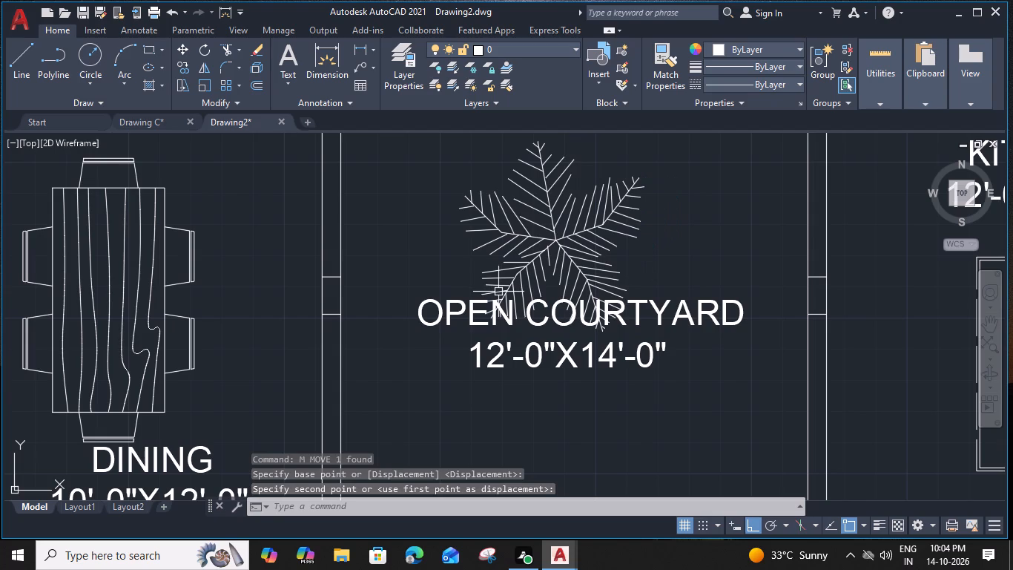
Draw a short line across the upper end of the wall between the Open Courtyard and Kitchen, at the courtyard's corner.
{"action": "scroll", "coordinate": [630, 330], "scroll_direction": "down", "scroll_amount": 1}
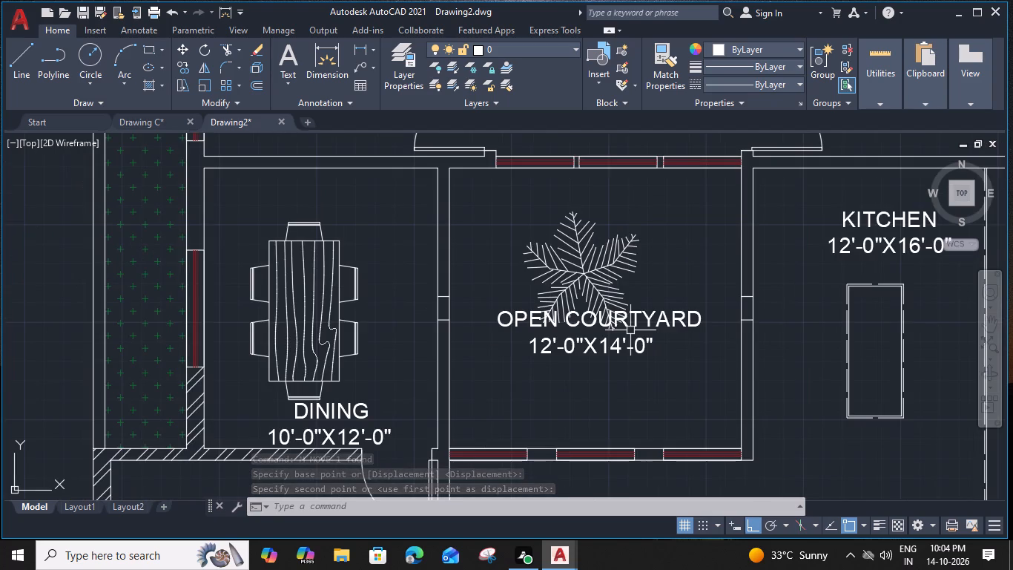
{"action": "middle_click_drag", "start_coordinate": [630, 330], "coordinate": [550, 298]}
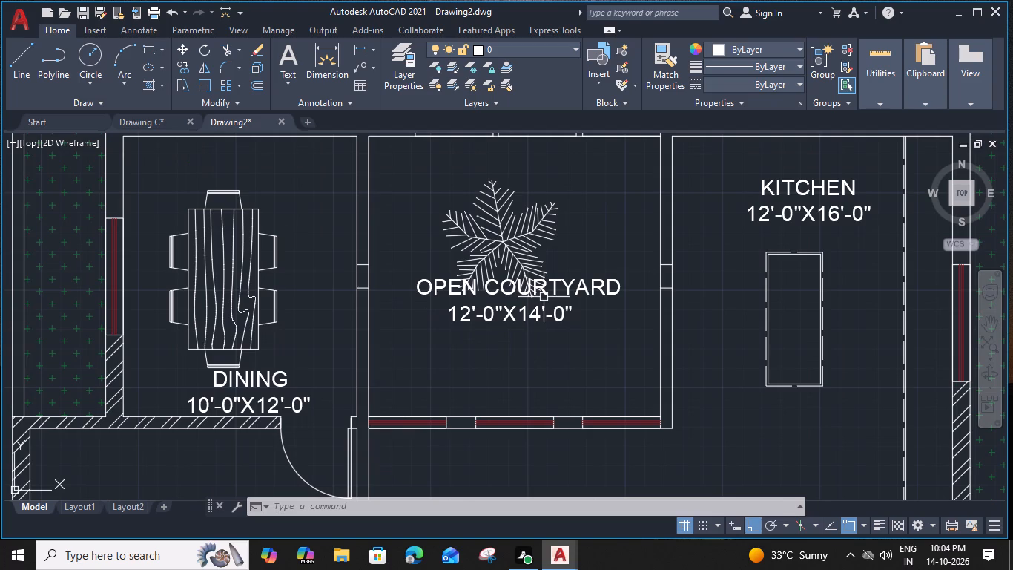
{"action": "key", "text": "m"}
{"action": "key", "text": "Escape"}
{"action": "type", "text": "L"}
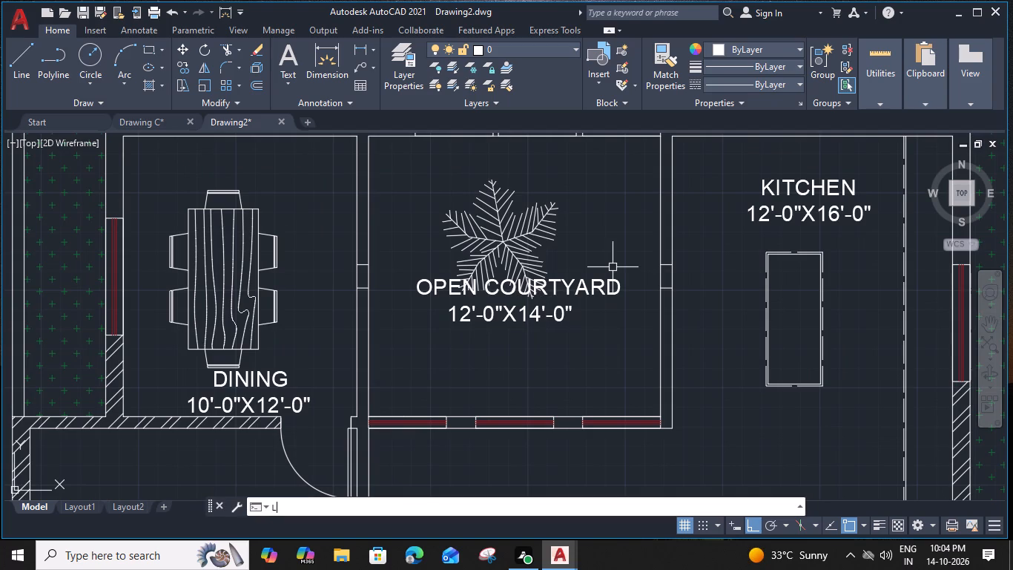
{"action": "key", "text": "space"}
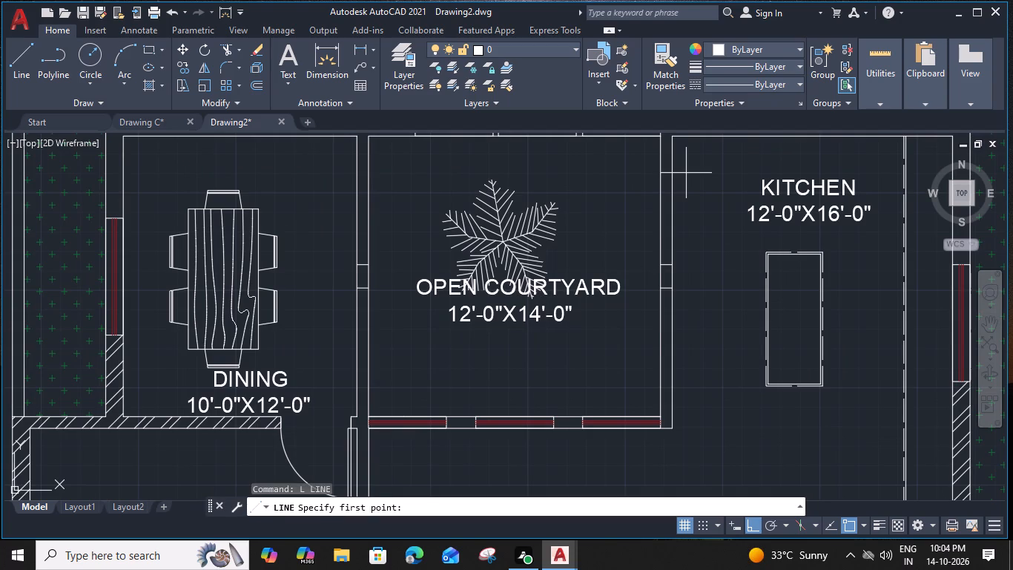
{"action": "middle_click_drag", "start_coordinate": [686, 173], "coordinate": [663, 229]}
{"action": "left_click", "coordinate": [651, 192]}
{"action": "left_click", "coordinate": [636, 191]}
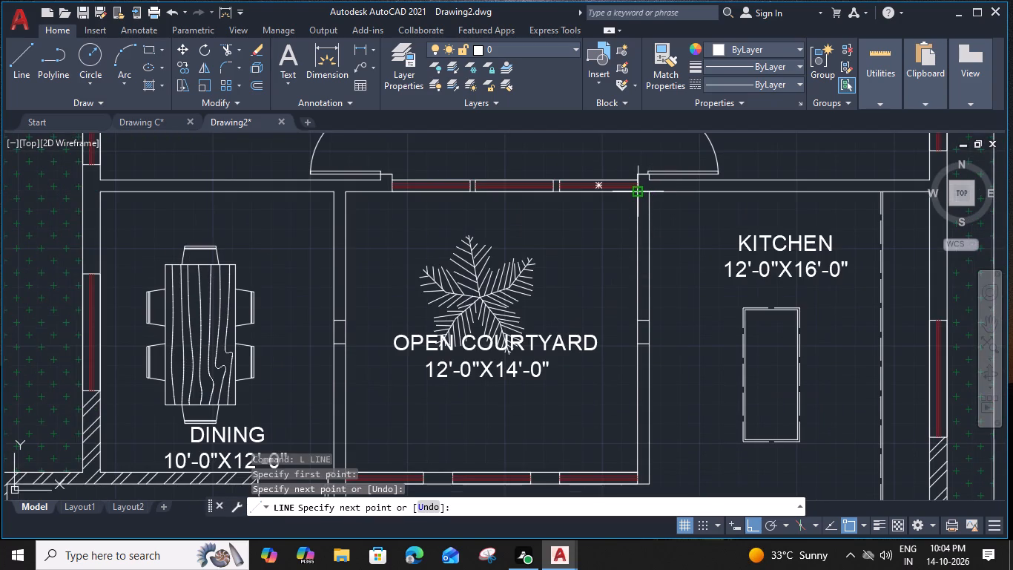
{"action": "key", "text": "Escape"}
Draw a short line across the lower end of the Open Courtyard–Kitchen wall, level with the window wall's inner face.
{"action": "middle_click_drag", "start_coordinate": [624, 332], "coordinate": [604, 200]}
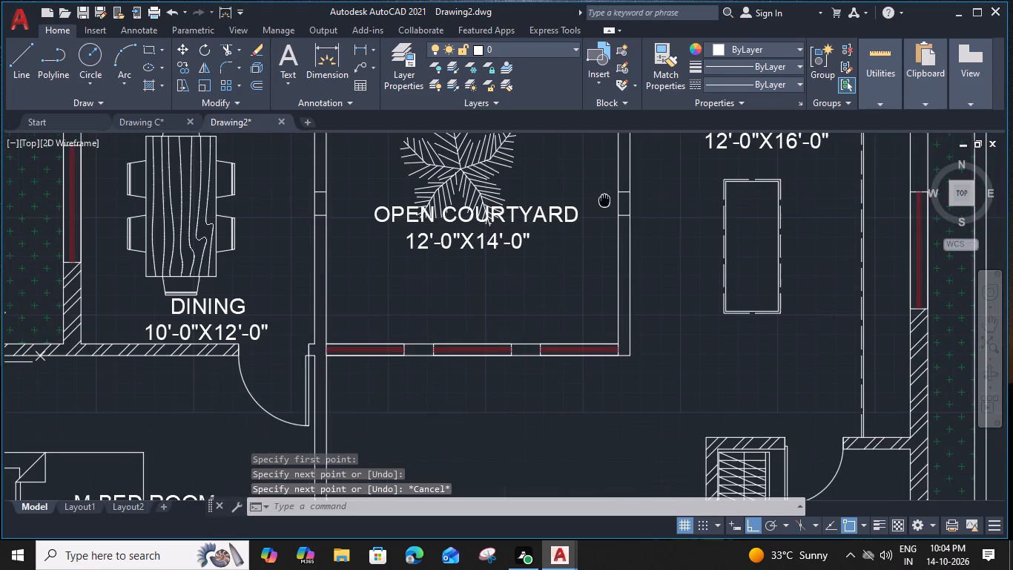
{"action": "type", "text": "L"}
{"action": "key", "text": "space"}
{"action": "scroll", "coordinate": [611, 346], "scroll_direction": "up", "scroll_amount": 2}
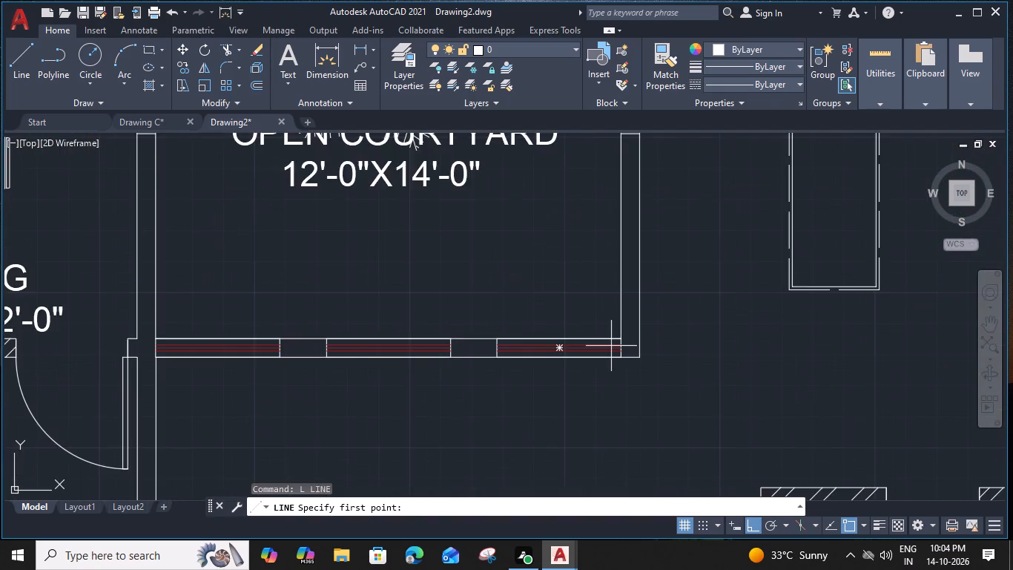
{"action": "left_click", "coordinate": [626, 334]}
{"action": "left_click", "coordinate": [659, 335]}
{"action": "key", "text": "space"}
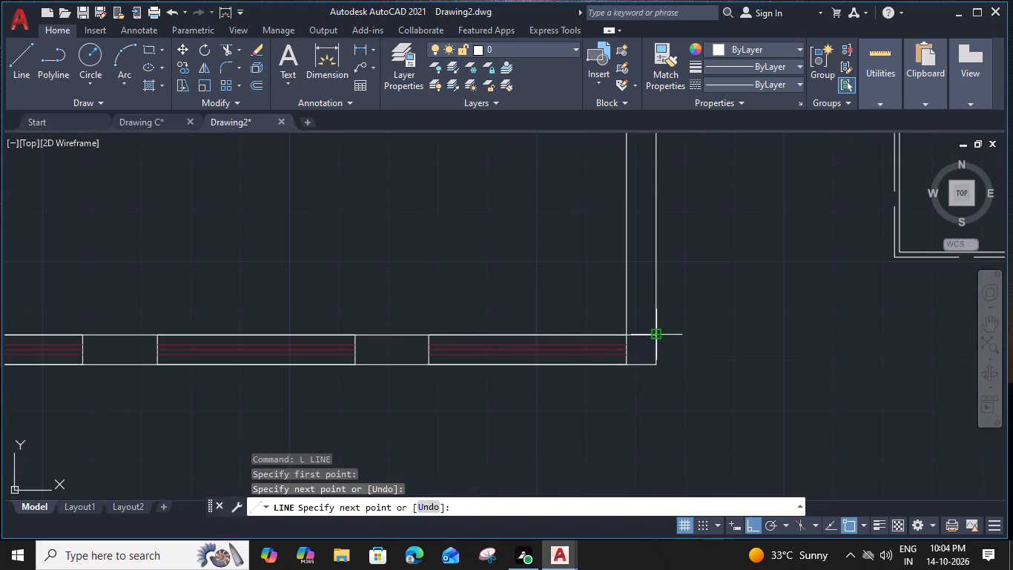
Draw a short line across the lower end of the Dining–Open Courtyard wall, level with the window wall's inner face.
{"action": "middle_click_drag", "start_coordinate": [377, 284], "coordinate": [572, 356]}
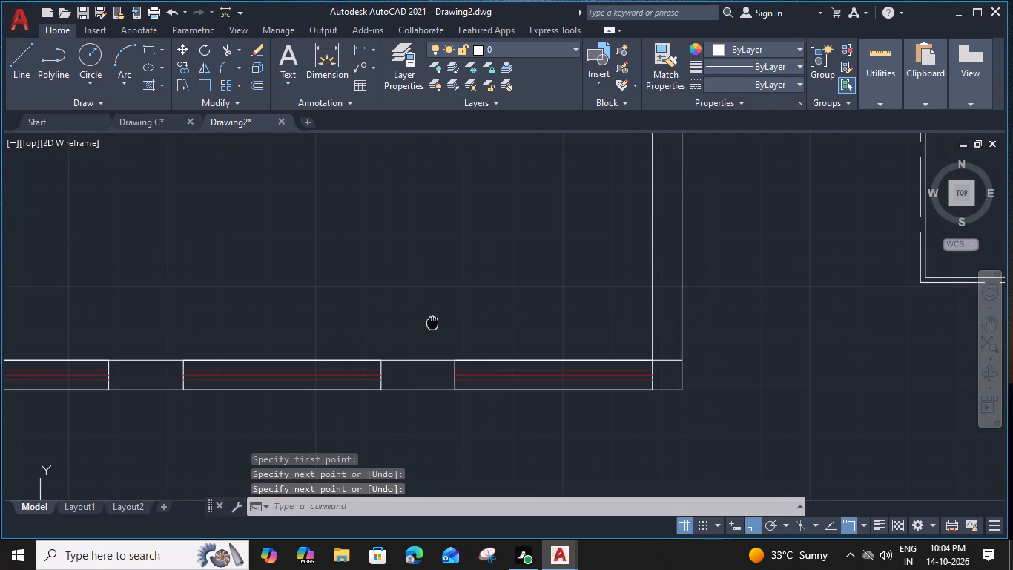
{"action": "middle_click_drag", "start_coordinate": [572, 356], "coordinate": [607, 368]}
{"action": "scroll", "coordinate": [392, 311], "scroll_direction": "down", "scroll_amount": 3}
{"action": "middle_click_drag", "start_coordinate": [385, 311], "coordinate": [623, 324]}
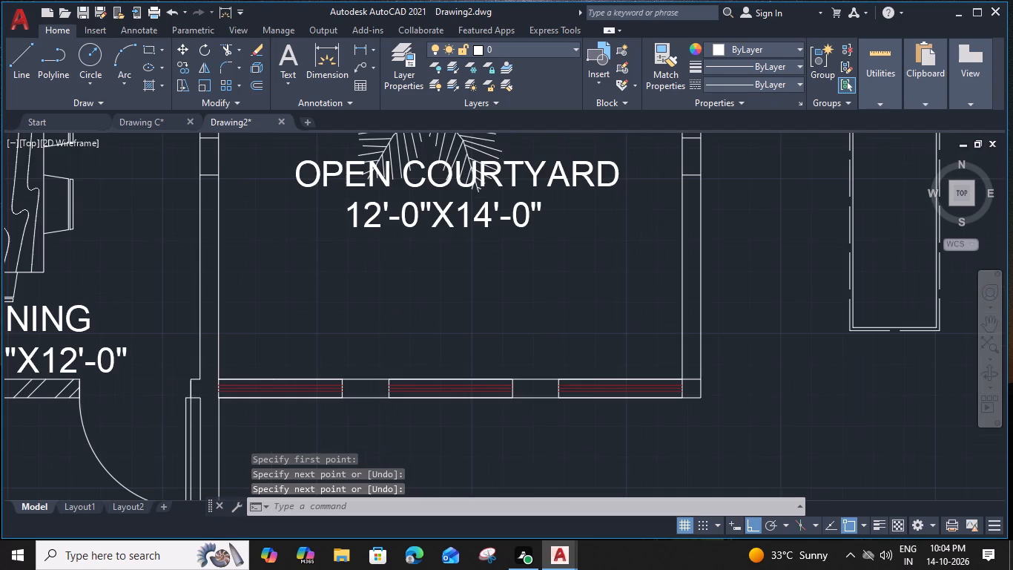
{"action": "scroll", "coordinate": [526, 375], "scroll_direction": "up", "scroll_amount": 3}
{"action": "type", "text": "L"}
{"action": "key", "text": "space"}
{"action": "left_click", "coordinate": [510, 353]}
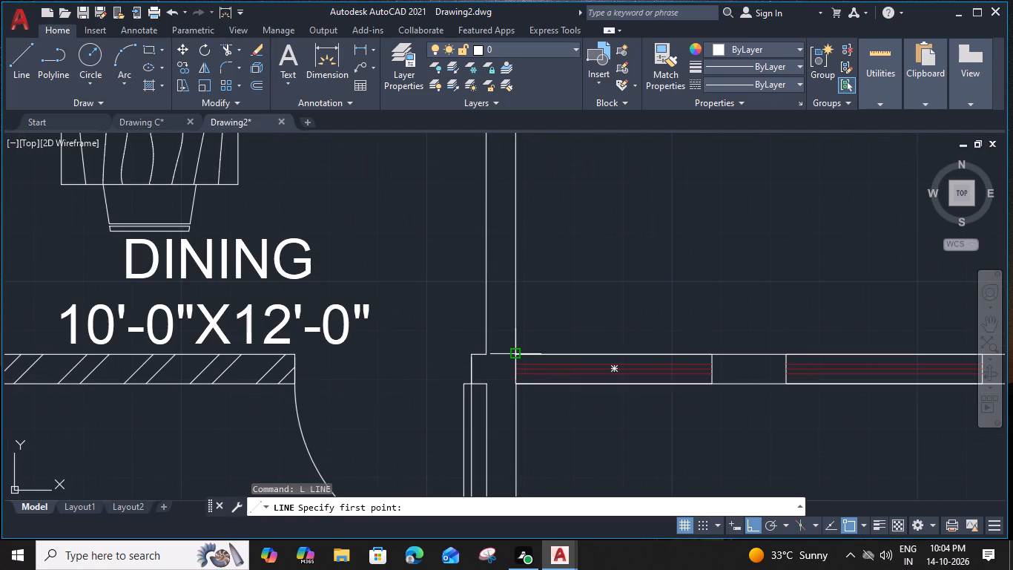
{"action": "left_click", "coordinate": [484, 353]}
{"action": "key", "text": "Escape"}
Draw a short line across the upper end of the Dining–Open Courtyard wall, level with the rooms' upper wall face.
{"action": "middle_click_drag", "start_coordinate": [544, 263], "coordinate": [483, 353]}
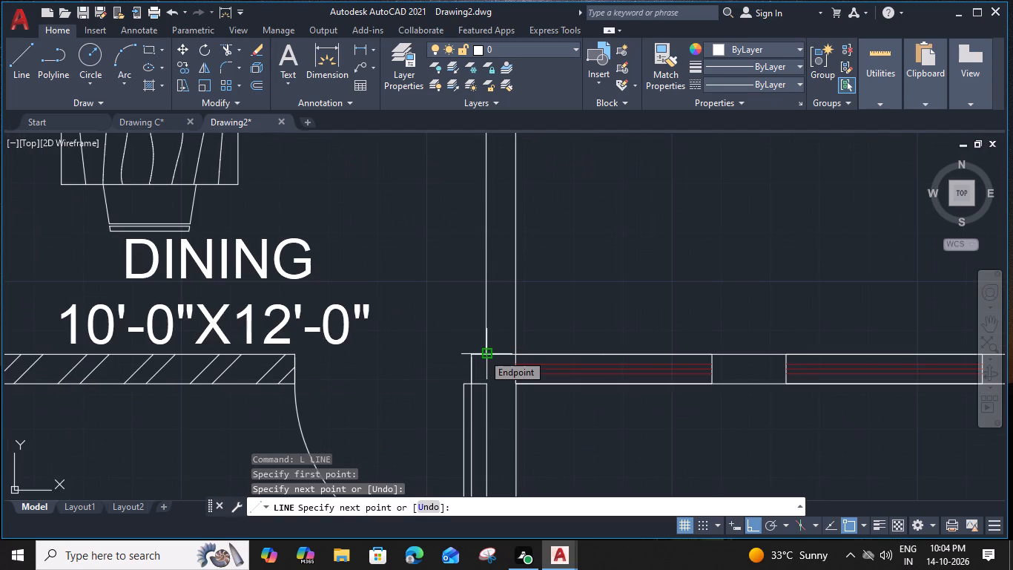
{"action": "middle_click_drag", "start_coordinate": [483, 353], "coordinate": [543, 479]}
{"action": "scroll", "coordinate": [538, 430], "scroll_direction": "down", "scroll_amount": 2}
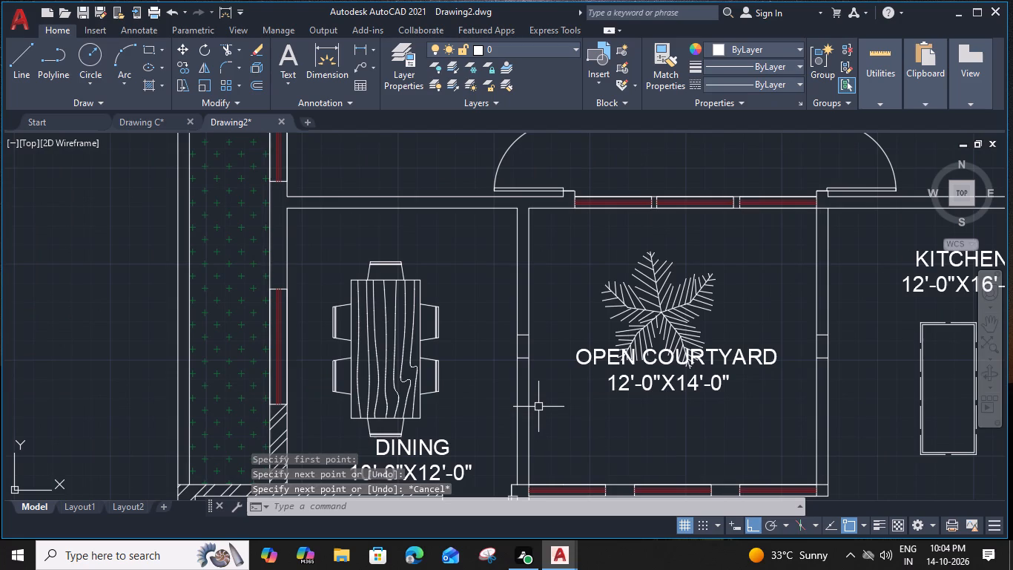
{"action": "middle_click_drag", "start_coordinate": [538, 305], "coordinate": [542, 381]}
{"action": "scroll", "coordinate": [524, 301], "scroll_direction": "up", "scroll_amount": 3}
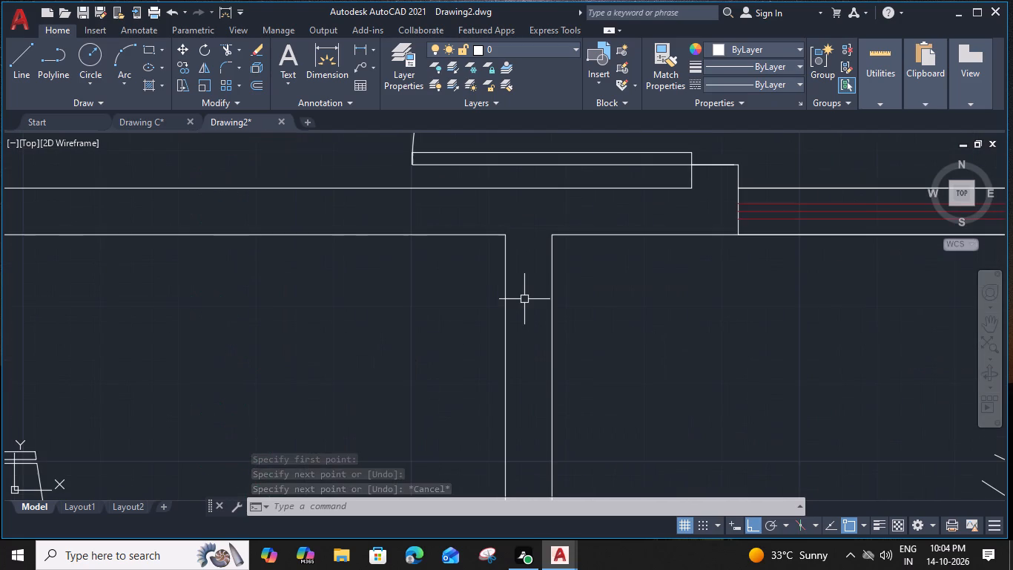
{"action": "type", "text": "L"}
{"action": "key", "text": "space"}
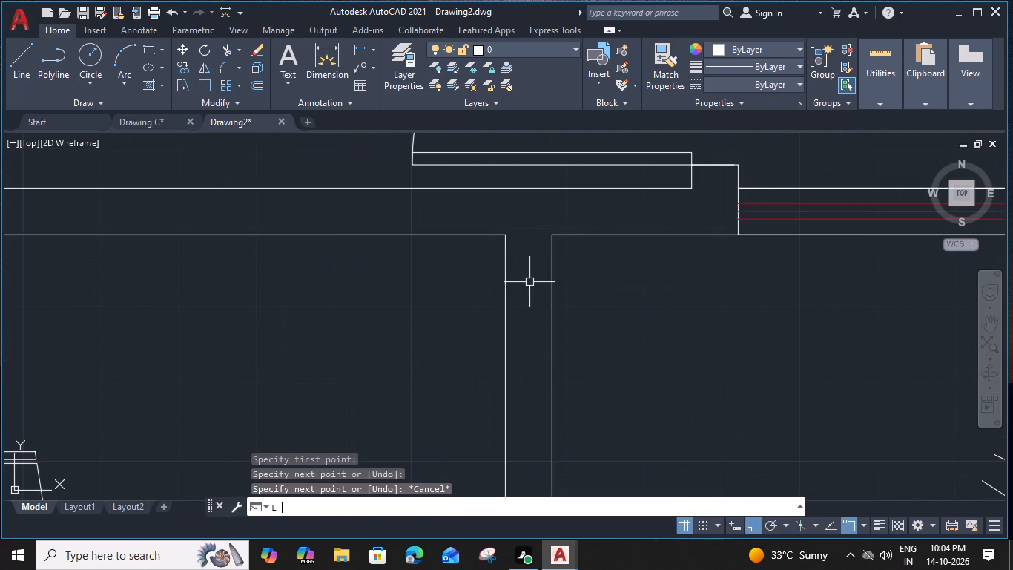
{"action": "left_click", "coordinate": [553, 234]}
{"action": "left_click", "coordinate": [501, 234]}
{"action": "key", "text": "Escape"}
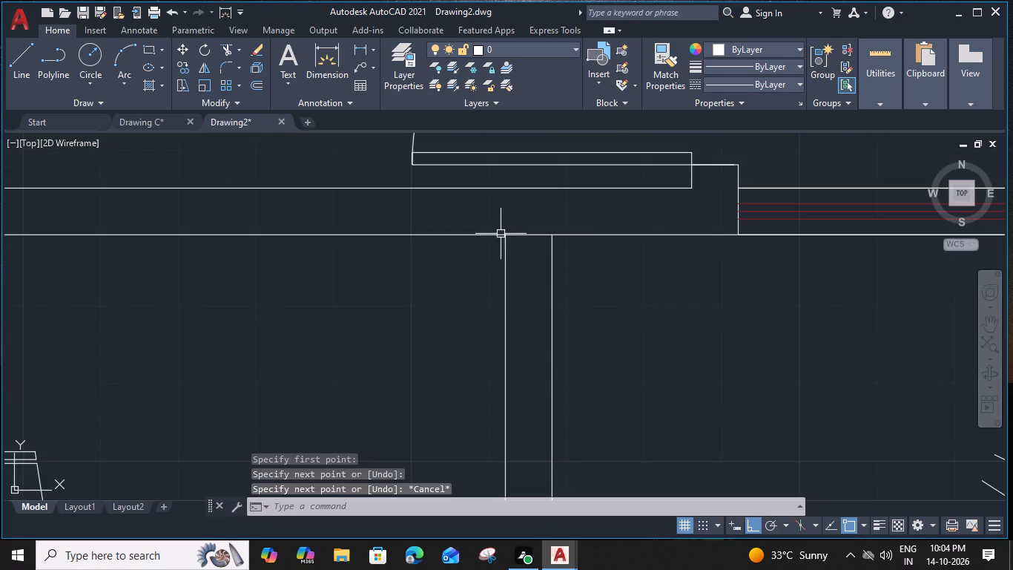
Draw a vertical centre line in the Dining–Open Courtyard wall from its upper closing line to the top of the middle pier.
{"action": "scroll", "coordinate": [597, 280], "scroll_direction": "down", "scroll_amount": 3}
{"action": "middle_click_drag", "start_coordinate": [625, 310], "coordinate": [516, 192]}
{"action": "key", "text": "l"}
{"action": "key", "text": "space"}
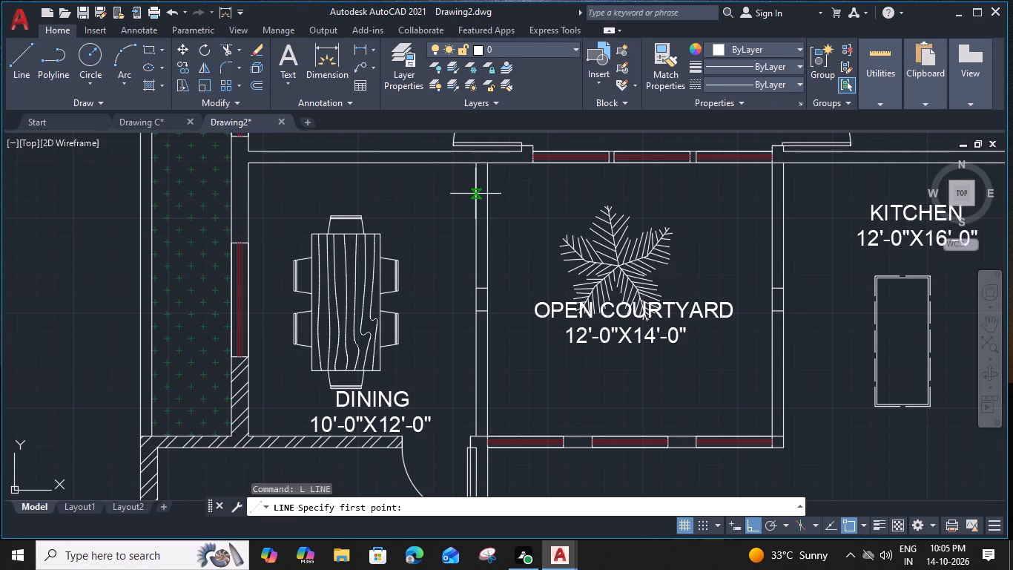
{"action": "scroll", "coordinate": [484, 166], "scroll_direction": "up", "scroll_amount": 1}
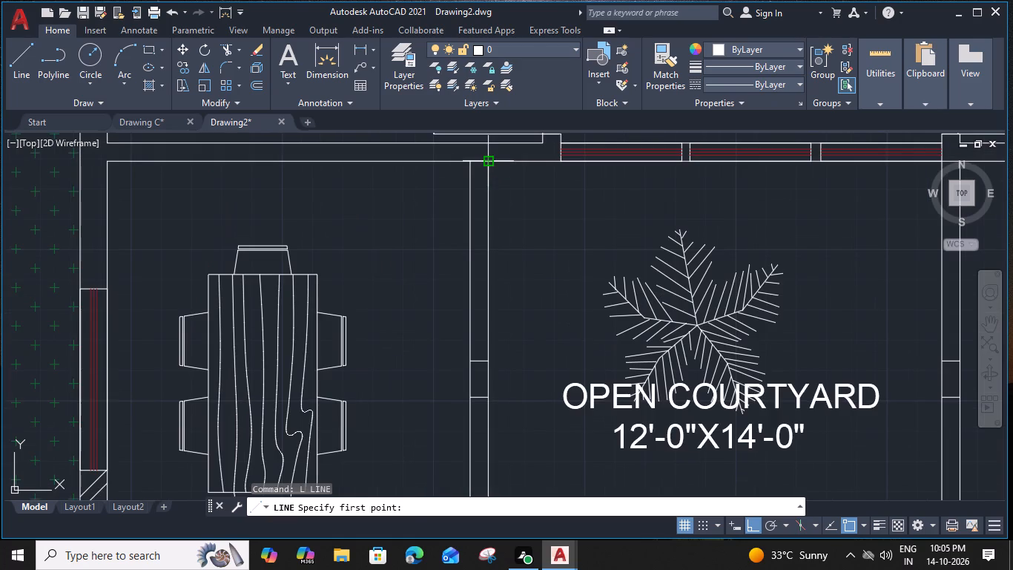
{"action": "left_click", "coordinate": [481, 160]}
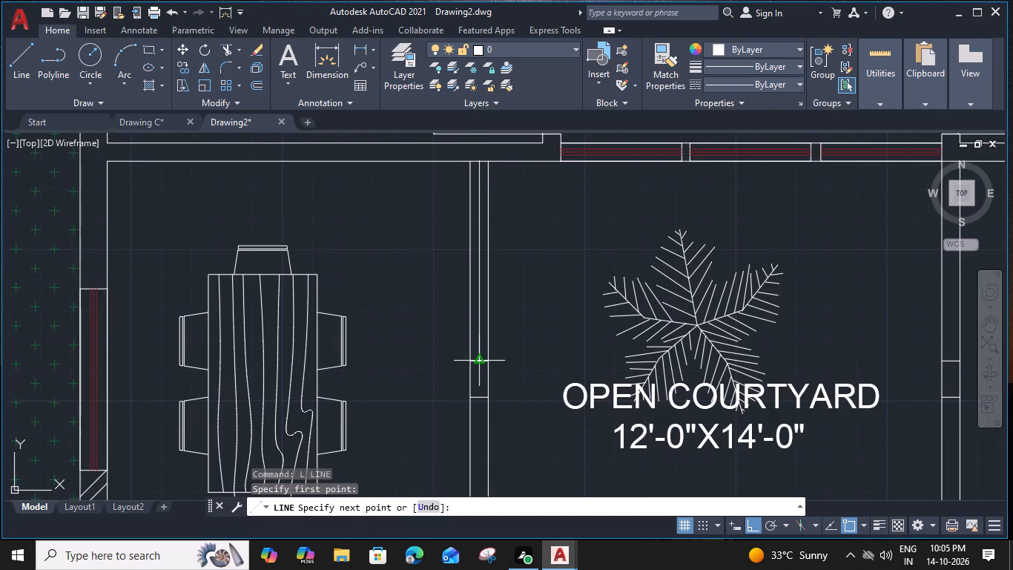
{"action": "left_click", "coordinate": [478, 358]}
{"action": "key", "text": "Escape"}
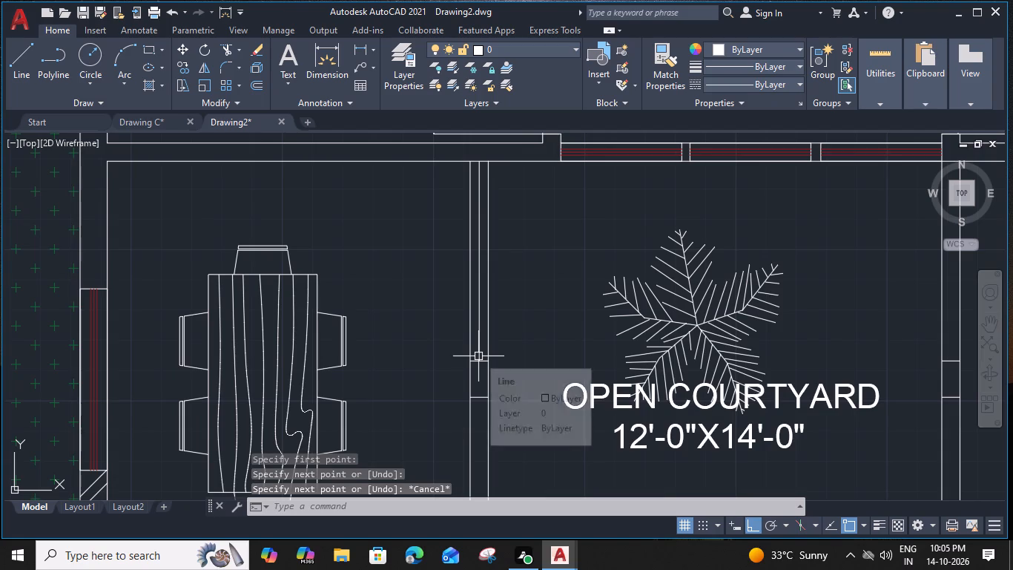
Draw a vertical centre line in the Dining–Open Courtyard wall from the bottom of the middle pier to the lower closing line.
{"action": "middle_click_drag", "start_coordinate": [495, 392], "coordinate": [501, 311]}
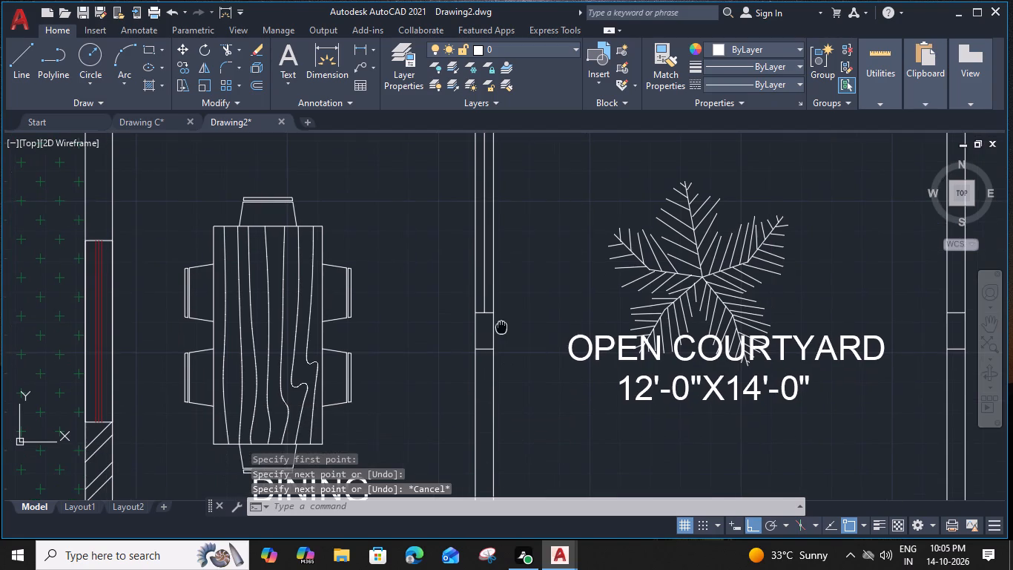
{"action": "middle_click_drag", "start_coordinate": [501, 311], "coordinate": [501, 269]}
{"action": "type", "text": "L"}
{"action": "key", "text": "space"}
{"action": "left_click", "coordinate": [481, 272]}
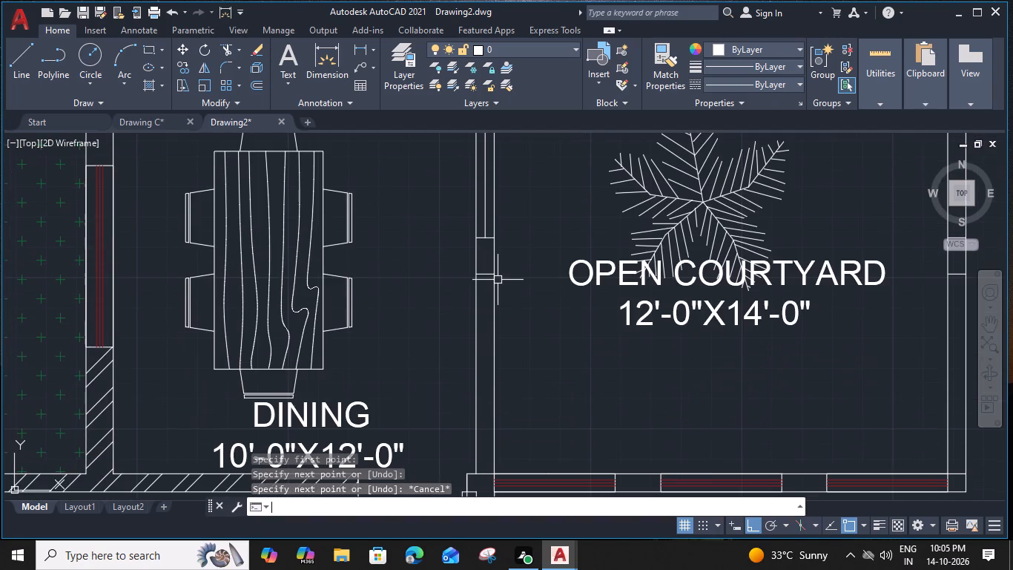
{"action": "left_click", "coordinate": [487, 476]}
{"action": "key", "text": "space"}
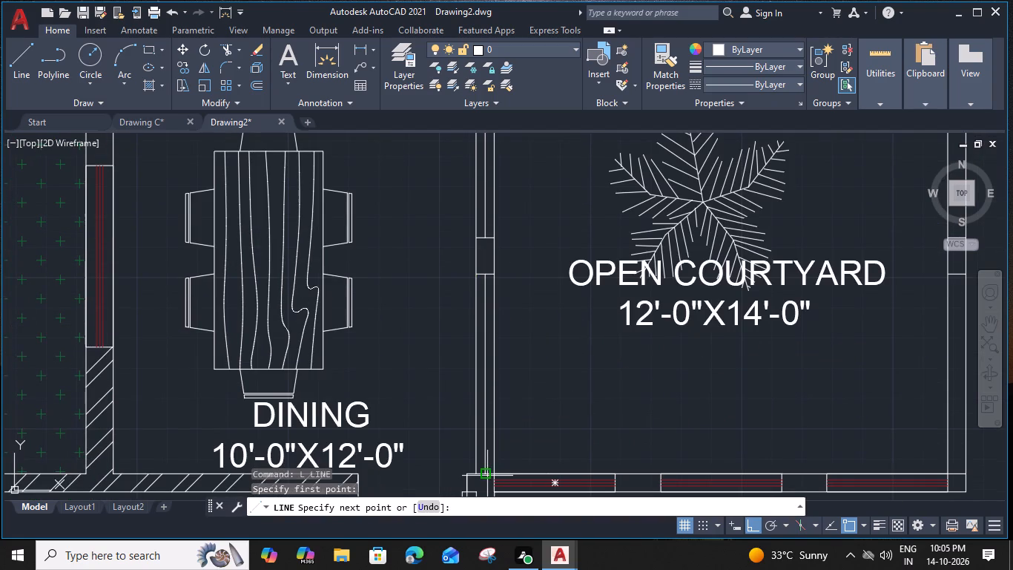
Draw a vertical centre line in the Open Courtyard–Kitchen wall from the lower closing line to the bottom of the middle pier.
{"action": "middle_click_drag", "start_coordinate": [614, 413], "coordinate": [393, 344]}
{"action": "key", "text": "space"}
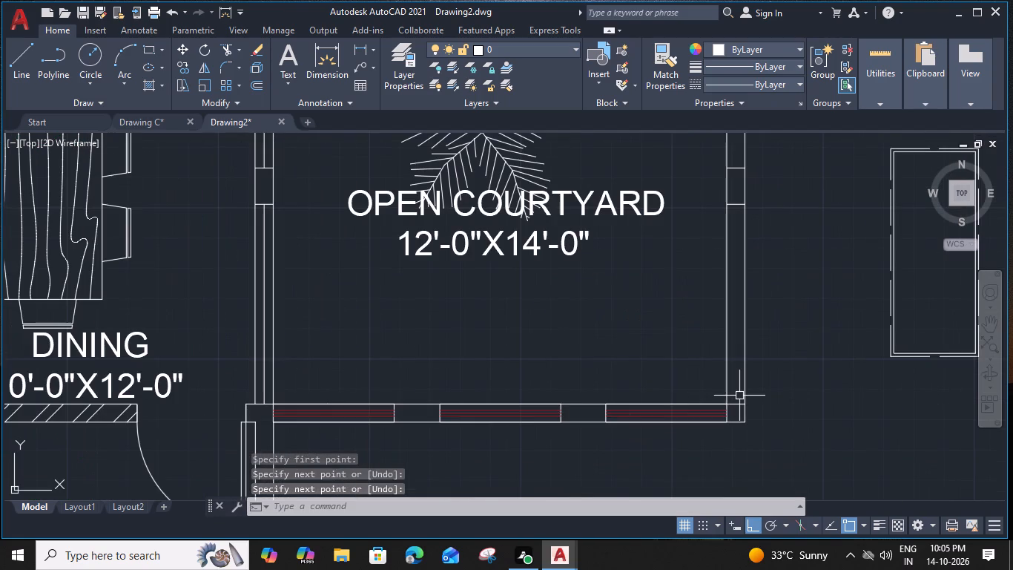
{"action": "left_click", "coordinate": [738, 402]}
{"action": "left_click", "coordinate": [738, 204]}
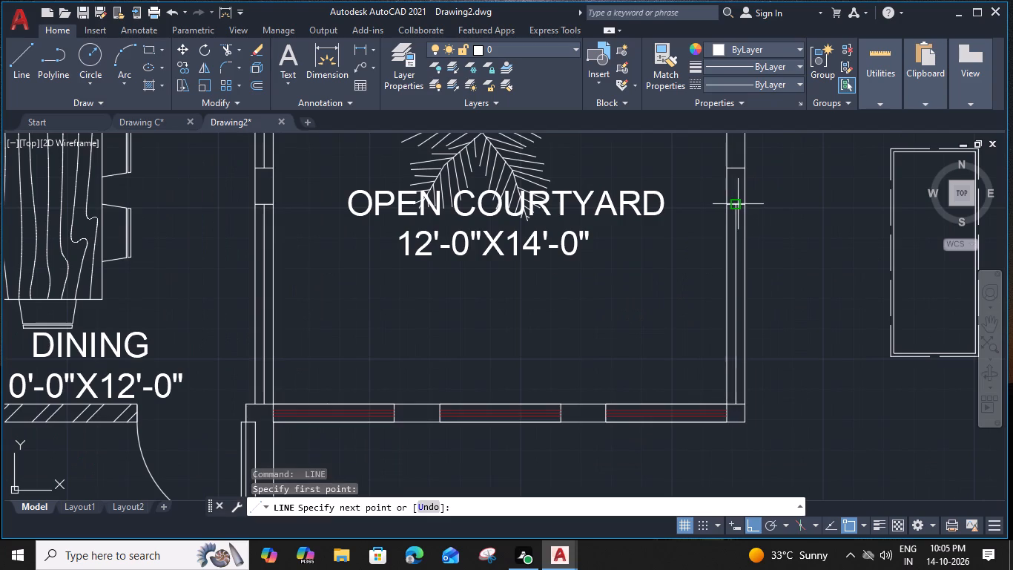
{"action": "key", "text": "space"}
Draw a line inside the Open Courtyard–Kitchen wall from the midpoint of the middle pier's top edge to the wall's upper end.
{"action": "middle_click_drag", "start_coordinate": [702, 192], "coordinate": [670, 401]}
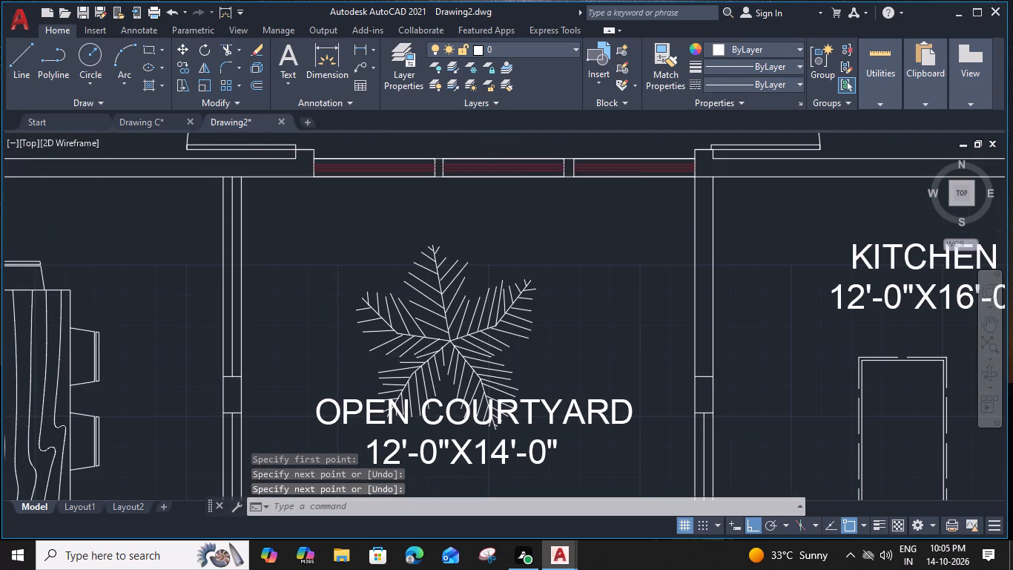
{"action": "key", "text": "space"}
{"action": "left_click", "coordinate": [702, 379]}
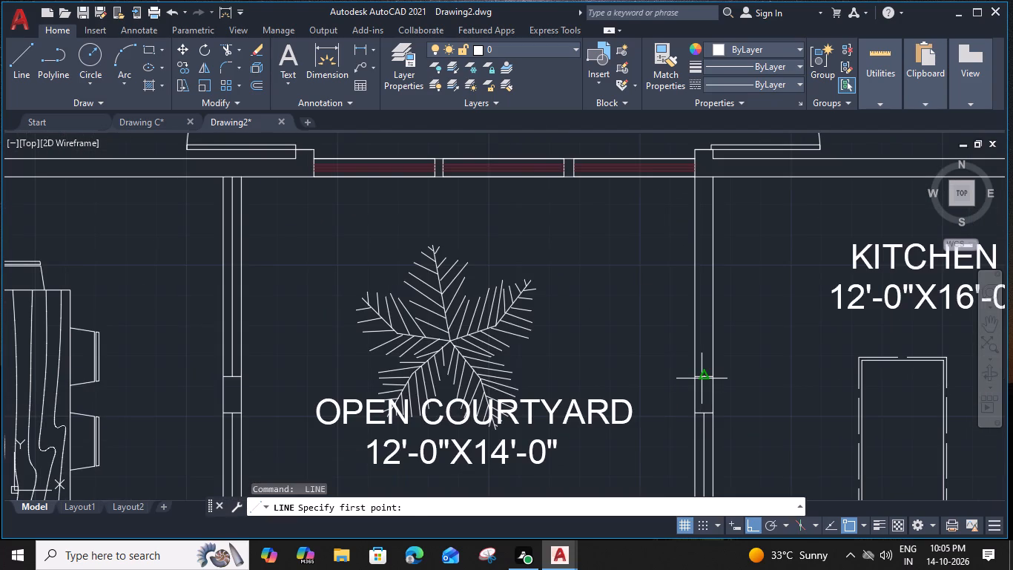
{"action": "left_click", "coordinate": [709, 175]}
{"action": "key", "text": "Escape"}
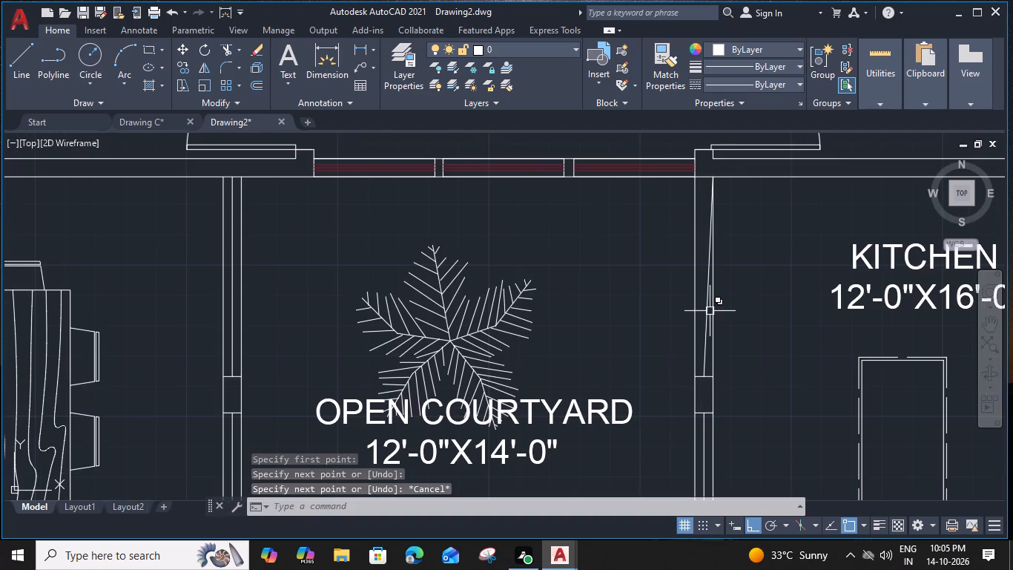
Stretch that line's upper end to the midpoint of the wall's upper closing line so it runs vertically along the centre.
{"action": "left_click", "coordinate": [708, 308]}
{"action": "scroll", "coordinate": [710, 157], "scroll_direction": "up", "scroll_amount": 3}
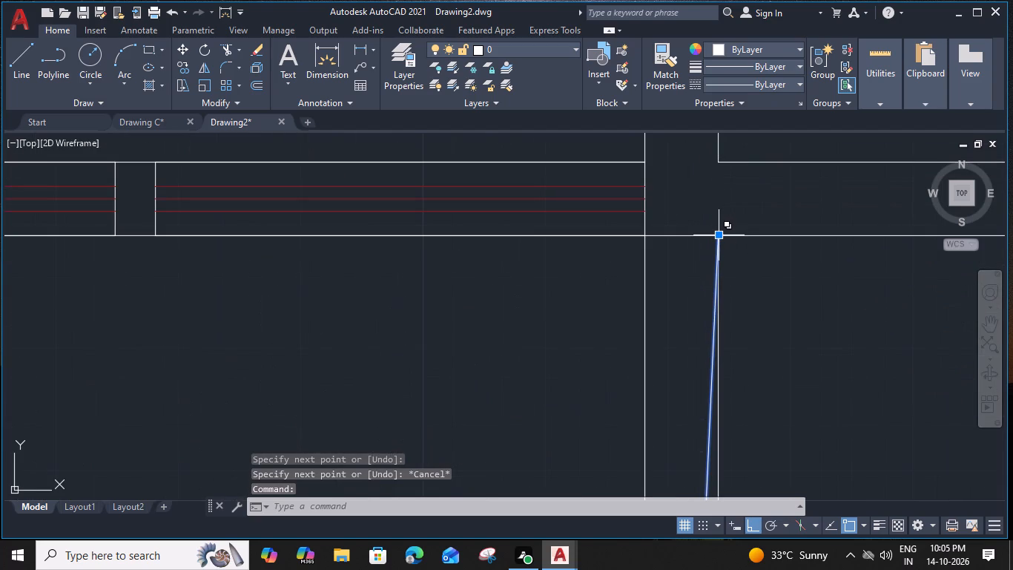
{"action": "left_click", "coordinate": [719, 237]}
{"action": "left_click", "coordinate": [679, 232]}
{"action": "key", "text": "Escape"}
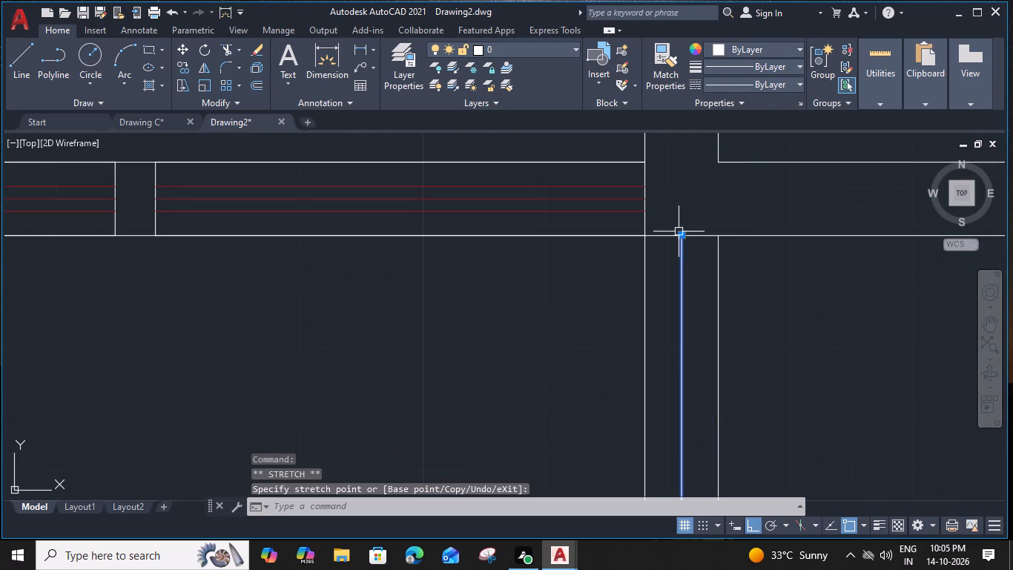
Offset the centre line in the upper section of the Open Courtyard–Kitchen wall by 1" to both sides.
{"action": "left_click", "coordinate": [682, 267]}
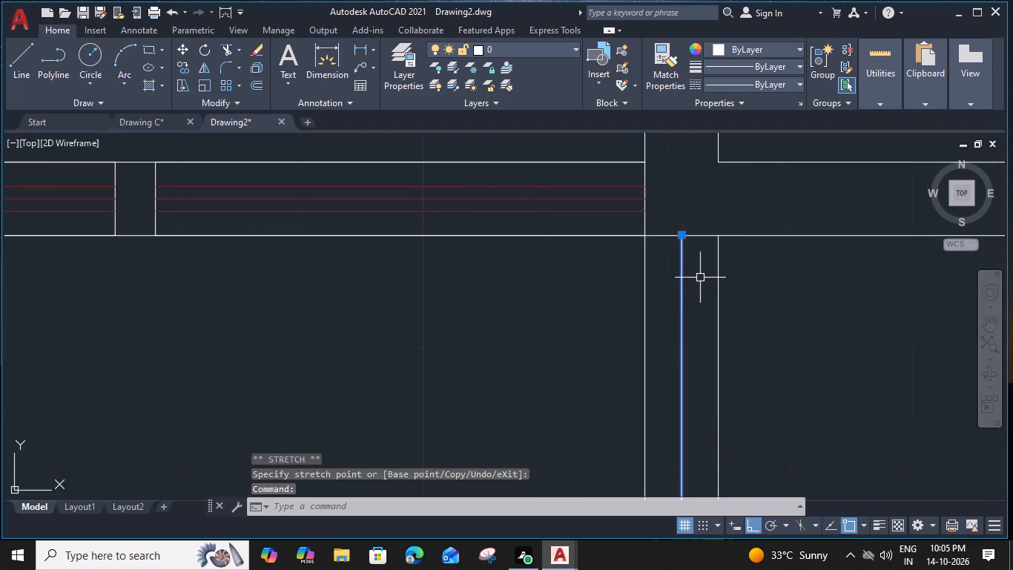
{"action": "type", "text": "O 1"}
{"action": "key", "text": "shift+Return"}
{"action": "key", "text": "shift+quotedbl"}
{"action": "key", "text": "Return"}
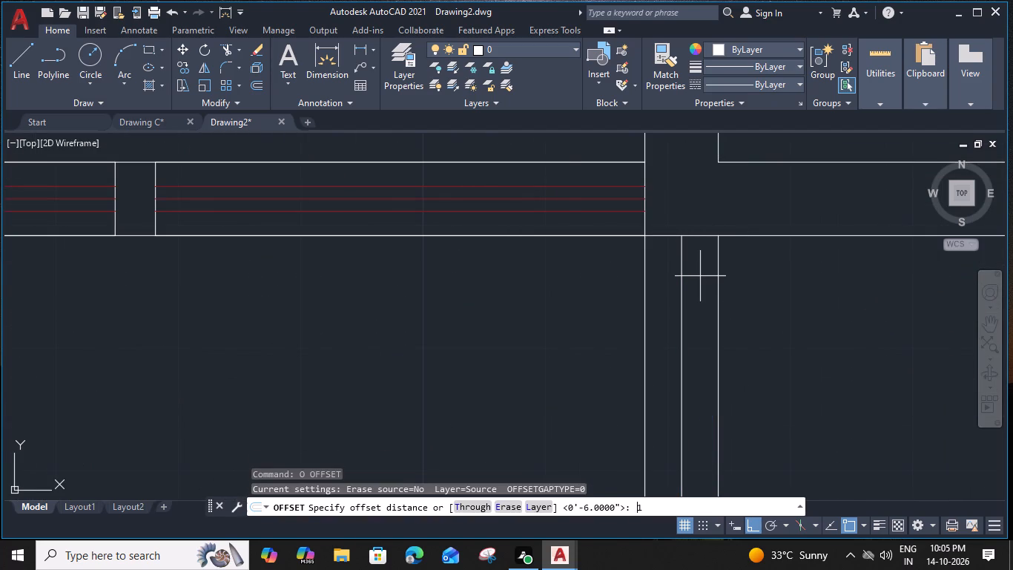
{"action": "left_click", "coordinate": [705, 279]}
{"action": "left_click", "coordinate": [682, 278]}
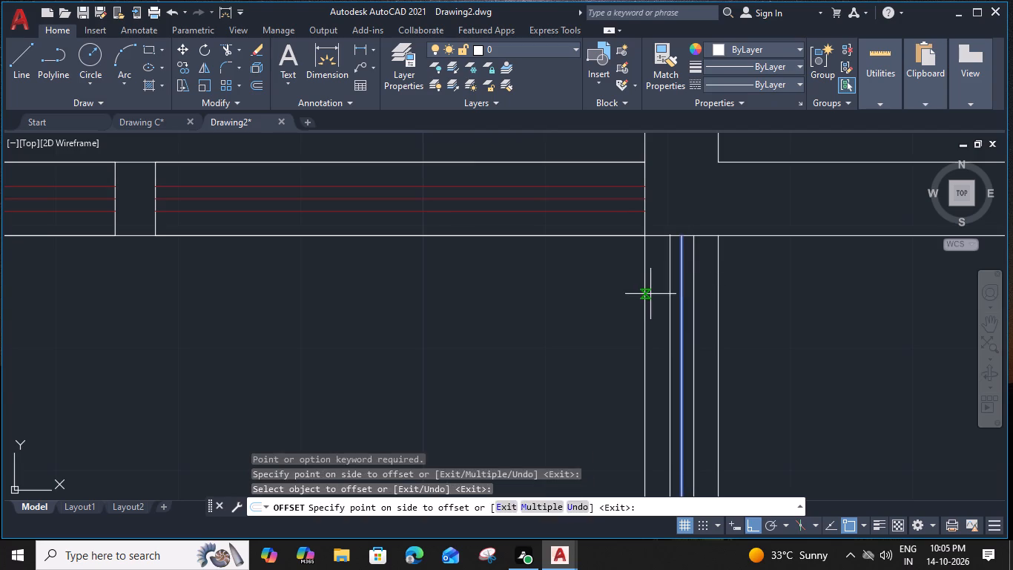
{"action": "left_click", "coordinate": [650, 294]}
Offset the centre line in the lower section of the Open Courtyard–Kitchen wall by 1" to both sides.
{"action": "scroll", "coordinate": [649, 294], "scroll_direction": "down", "scroll_amount": 3}
{"action": "middle_click_drag", "start_coordinate": [692, 386], "coordinate": [672, 114]}
{"action": "scroll", "coordinate": [613, 357], "scroll_direction": "up", "scroll_amount": 1}
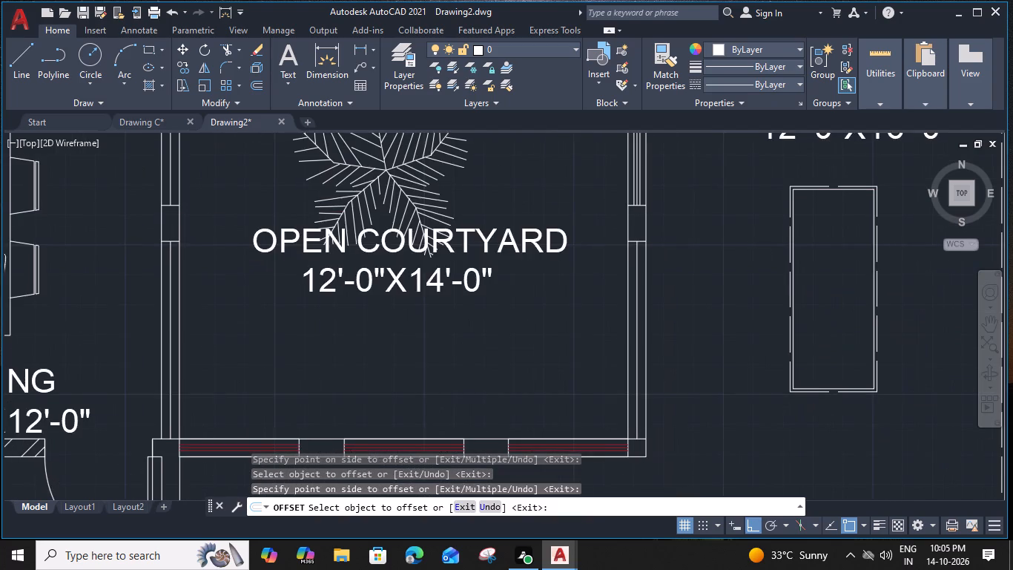
{"action": "left_click", "coordinate": [648, 351]}
{"action": "left_click", "coordinate": [603, 357]}
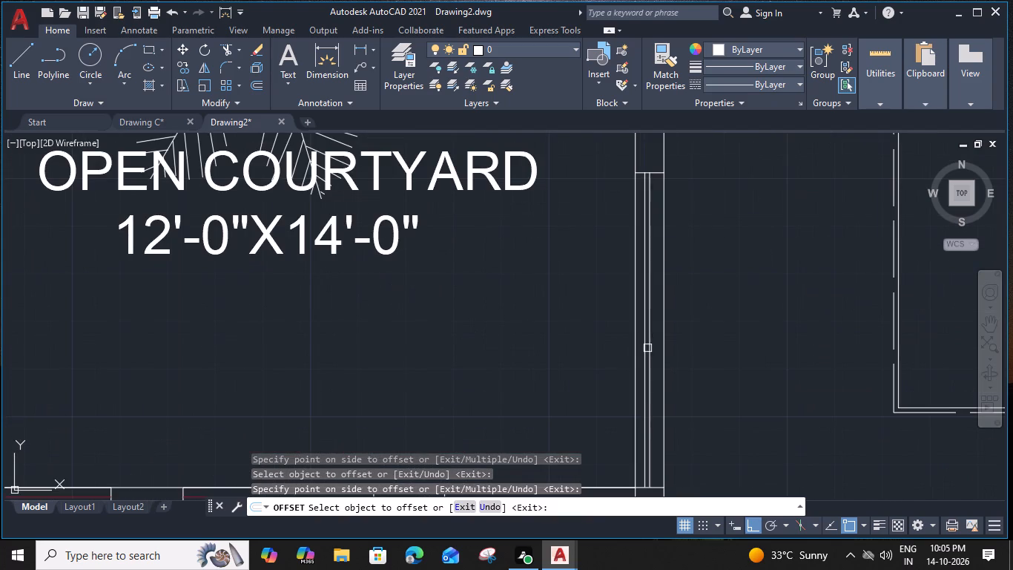
{"action": "left_click", "coordinate": [650, 347]}
{"action": "left_click", "coordinate": [682, 358]}
Offset the centre line in the lower section of the Dining–Open Courtyard wall by 1" to both sides.
{"action": "scroll", "coordinate": [640, 356], "scroll_direction": "down", "scroll_amount": 1}
{"action": "middle_click_drag", "start_coordinate": [408, 350], "coordinate": [418, 349]}
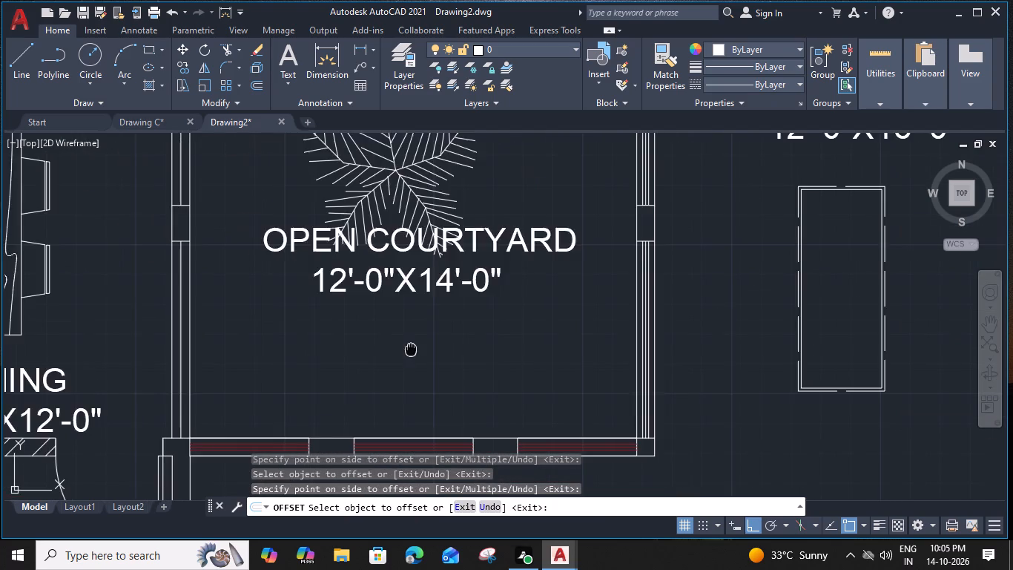
{"action": "middle_click_drag", "start_coordinate": [418, 349], "coordinate": [787, 315]}
{"action": "scroll", "coordinate": [552, 289], "scroll_direction": "up", "scroll_amount": 2}
{"action": "left_click", "coordinate": [570, 308]}
{"action": "left_click", "coordinate": [541, 310]}
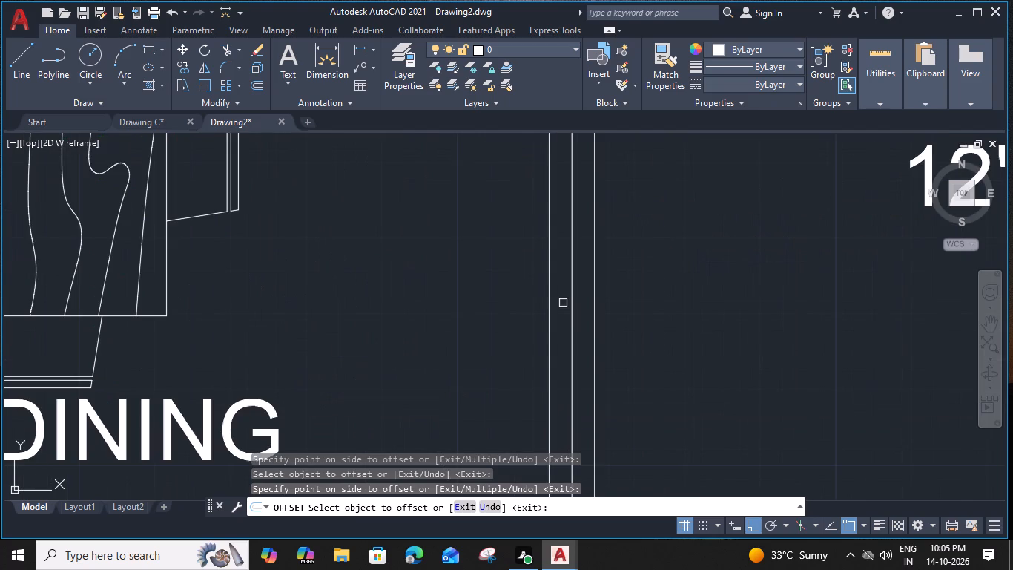
{"action": "left_click", "coordinate": [571, 307]}
{"action": "left_click", "coordinate": [624, 324]}
Offset the centre line in the upper section of the Dining–Open Courtyard wall by 1" to both sides.
{"action": "scroll", "coordinate": [625, 312], "scroll_direction": "down", "scroll_amount": 2}
{"action": "middle_click_drag", "start_coordinate": [623, 237], "coordinate": [625, 261]}
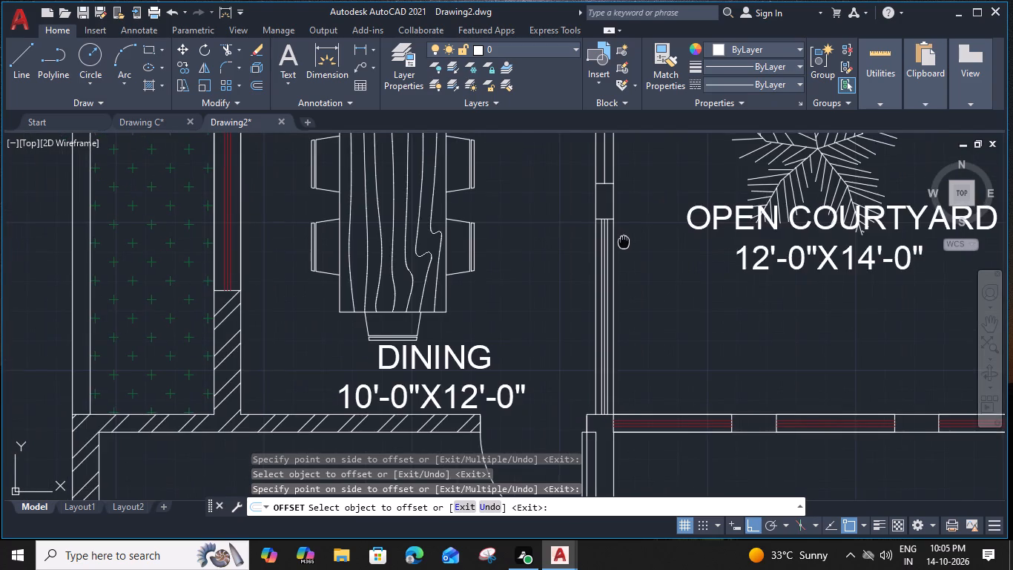
{"action": "middle_click_drag", "start_coordinate": [625, 261], "coordinate": [619, 426]}
{"action": "scroll", "coordinate": [606, 329], "scroll_direction": "up", "scroll_amount": 2}
{"action": "left_click", "coordinate": [590, 332]}
{"action": "left_click", "coordinate": [536, 344]}
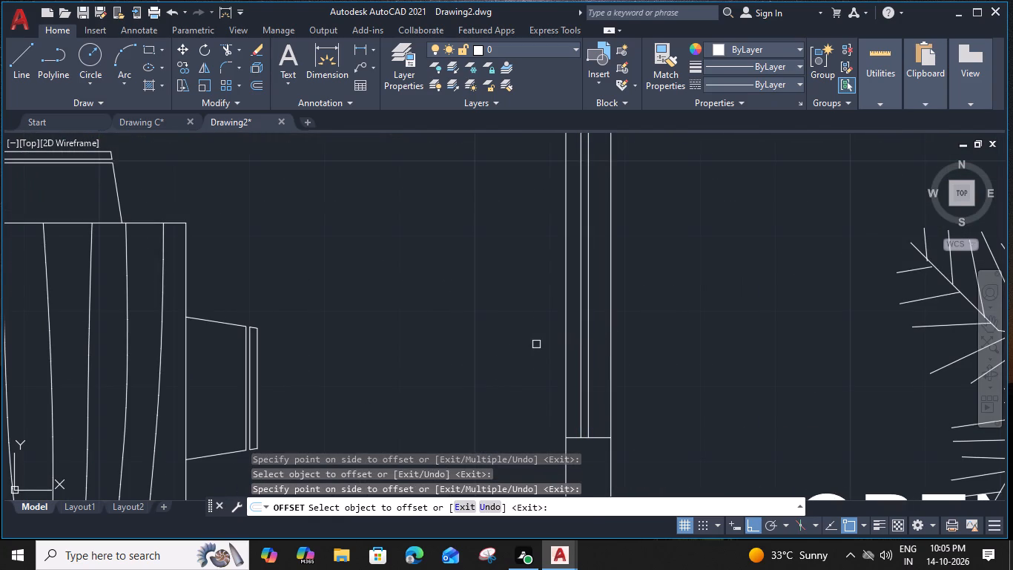
{"action": "left_click", "coordinate": [587, 348]}
{"action": "left_click", "coordinate": [621, 360]}
{"action": "key", "text": "Escape"}
Colour the three window lines in the upper section of the Dining–Open Courtyard wall dark red (153,27,30).
{"action": "left_click", "coordinate": [601, 349]}
{"action": "left_click", "coordinate": [567, 382]}
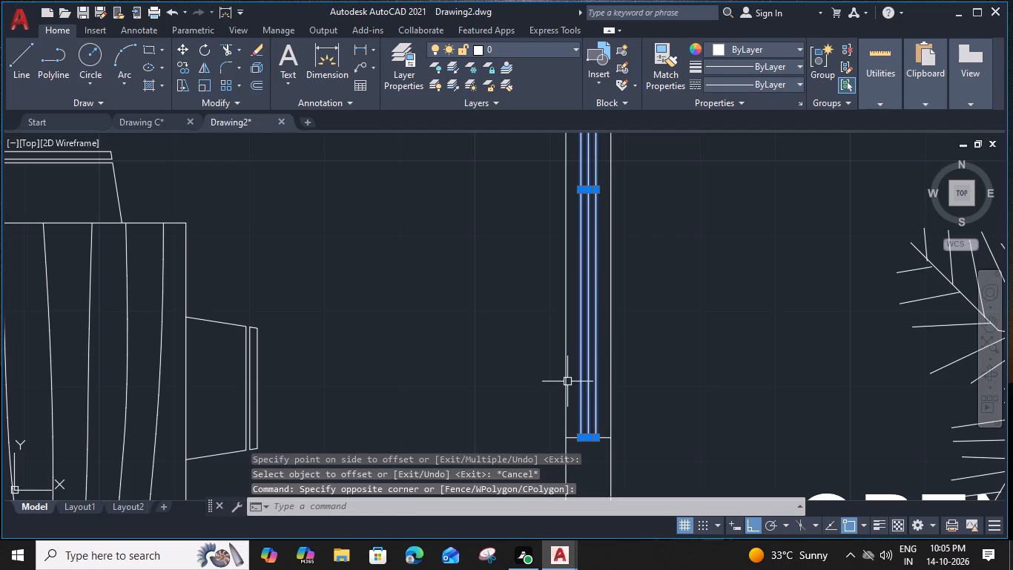
{"action": "left_click", "coordinate": [756, 47]}
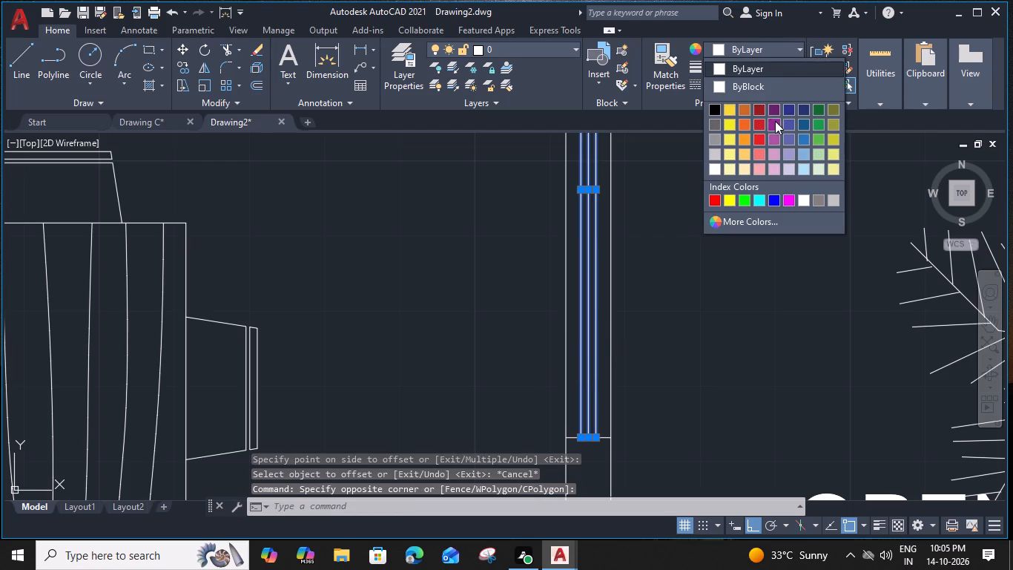
{"action": "left_click", "coordinate": [759, 109]}
Colour the three window lines in the lower section of the Dining–Open Courtyard wall dark red (153,27,30).
{"action": "scroll", "coordinate": [732, 288], "scroll_direction": "down", "scroll_amount": 3}
{"action": "middle_click_drag", "start_coordinate": [723, 343], "coordinate": [635, 128]}
{"action": "scroll", "coordinate": [595, 212], "scroll_direction": "up", "scroll_amount": 2}
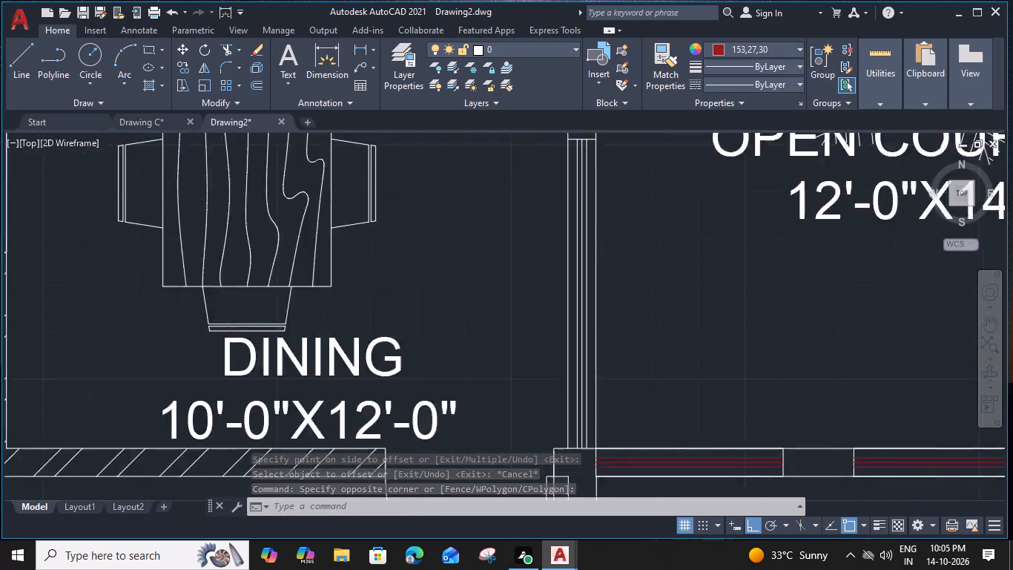
{"action": "left_click", "coordinate": [590, 213]}
{"action": "left_click", "coordinate": [559, 232]}
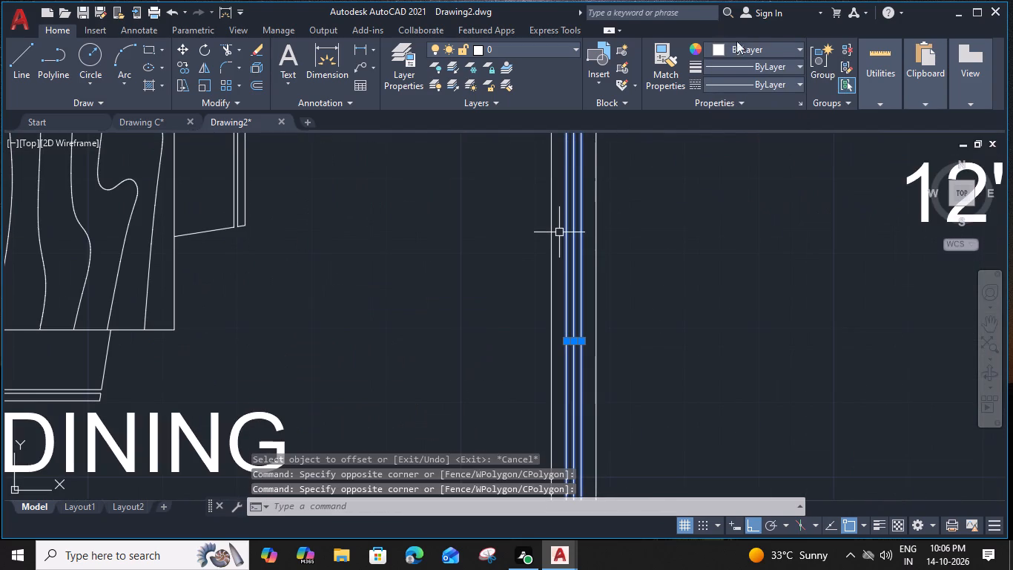
{"action": "left_click", "coordinate": [739, 49]}
{"action": "left_click", "coordinate": [755, 110]}
Colour the three window lines in the lower section of the Open Courtyard–Kitchen wall dark red (153,27,30).
{"action": "scroll", "coordinate": [754, 109], "scroll_direction": "down", "scroll_amount": 2}
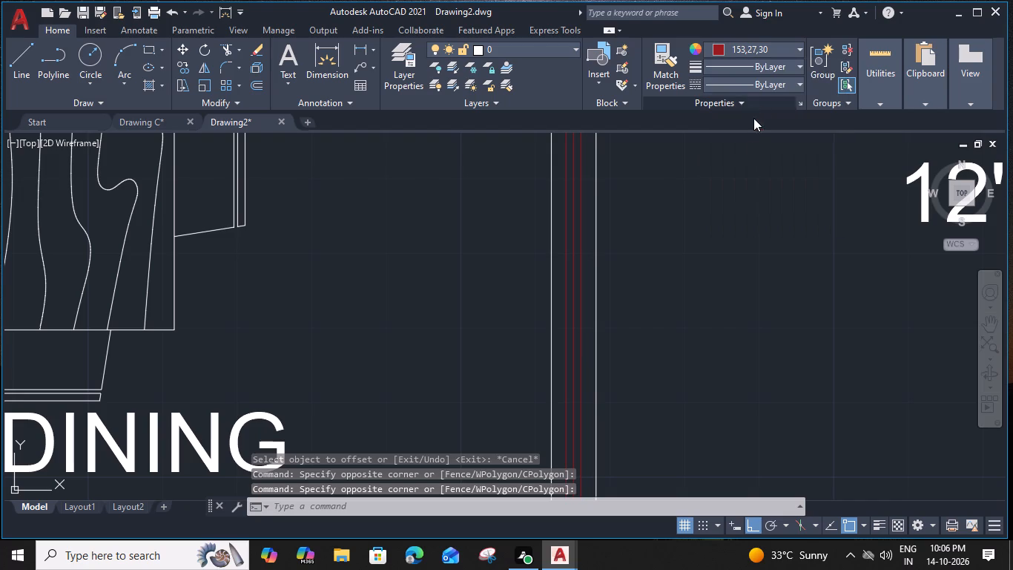
{"action": "scroll", "coordinate": [753, 118], "scroll_direction": "down", "scroll_amount": 2}
{"action": "middle_click_drag", "start_coordinate": [781, 254], "coordinate": [183, 172]}
{"action": "scroll", "coordinate": [343, 257], "scroll_direction": "down", "scroll_amount": 3}
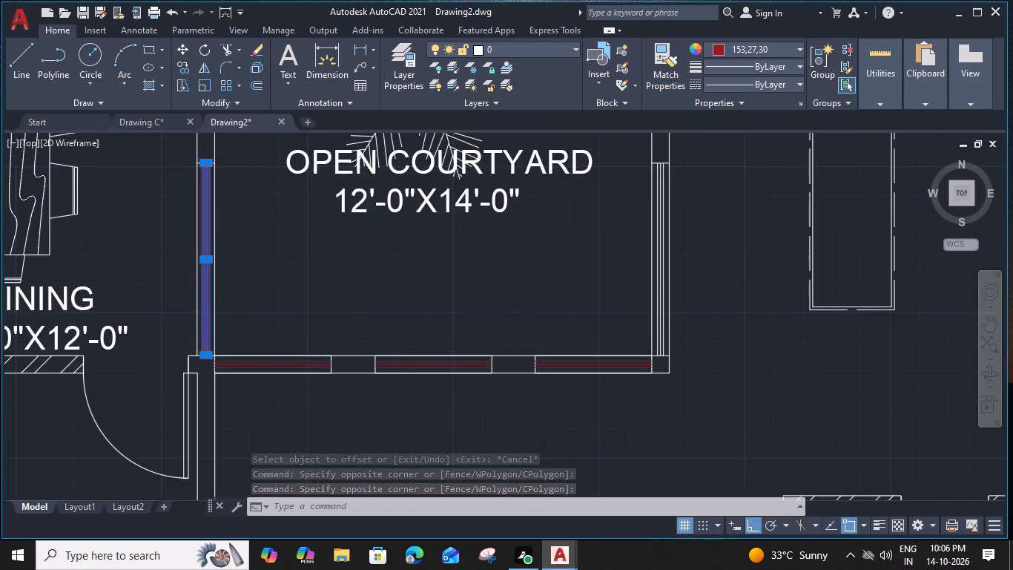
{"action": "scroll", "coordinate": [584, 226], "scroll_direction": "up", "scroll_amount": 4}
{"action": "left_click", "coordinate": [599, 219]}
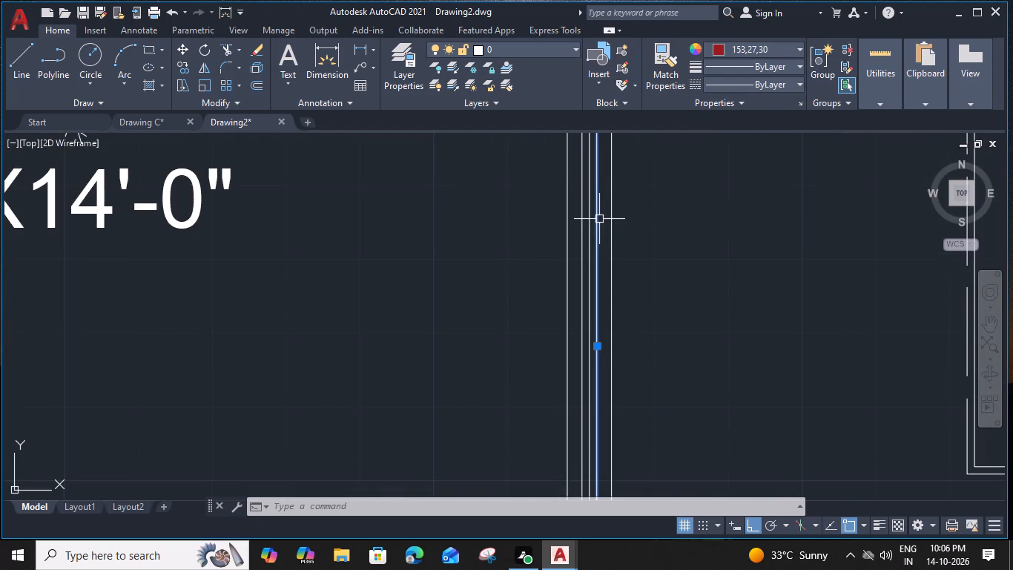
{"action": "left_click", "coordinate": [604, 224]}
{"action": "left_click", "coordinate": [579, 242]}
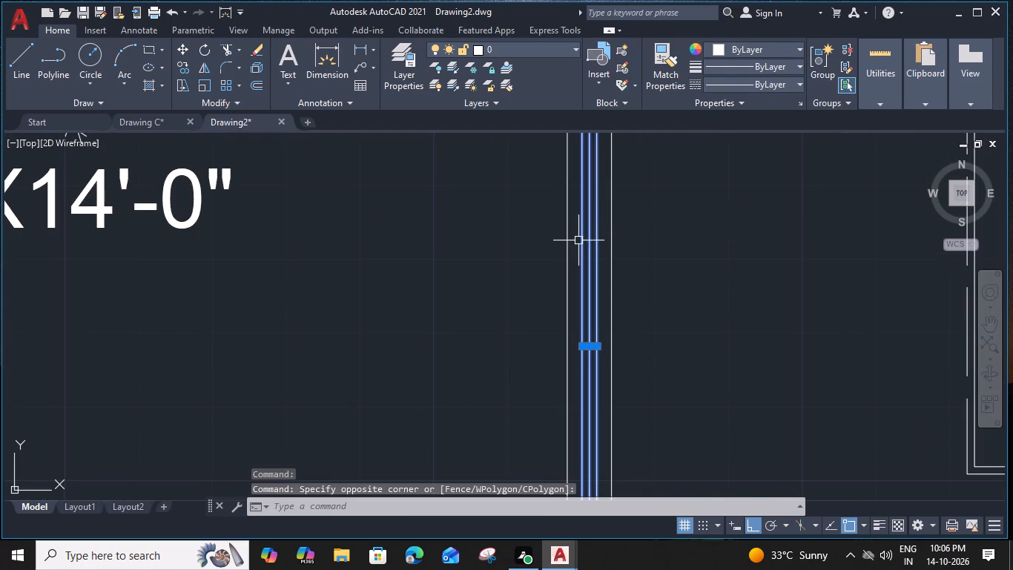
{"action": "left_click", "coordinate": [742, 40]}
{"action": "left_click", "coordinate": [756, 50]}
{"action": "left_click", "coordinate": [760, 110]}
Colour the three window lines in the upper section of the Open Courtyard–Kitchen wall dark red (153,27,30).
{"action": "scroll", "coordinate": [710, 234], "scroll_direction": "down", "scroll_amount": 3}
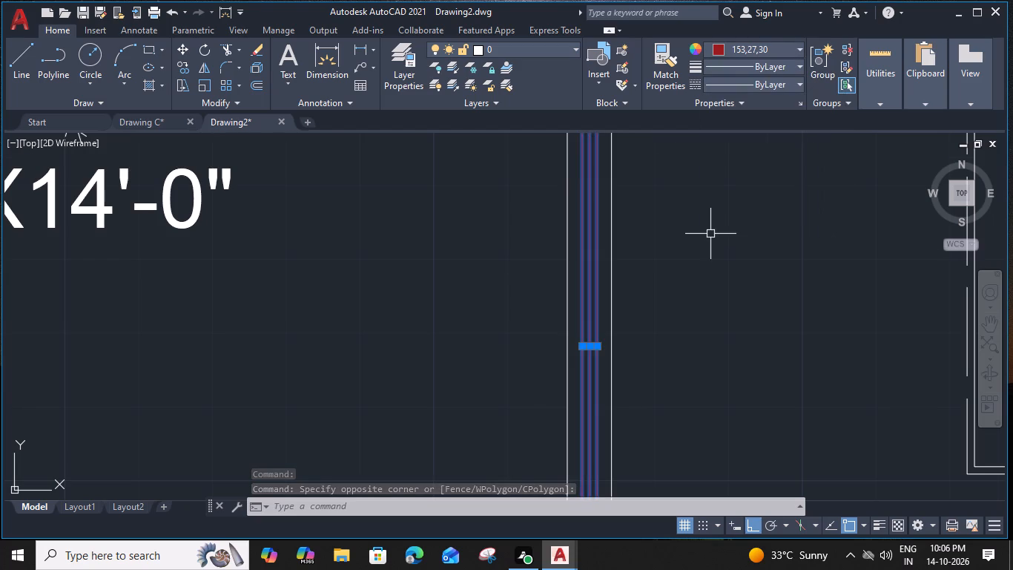
{"action": "middle_click_drag", "start_coordinate": [701, 212], "coordinate": [683, 302]}
{"action": "scroll", "coordinate": [624, 171], "scroll_direction": "up", "scroll_amount": 3}
{"action": "left_click", "coordinate": [624, 171]}
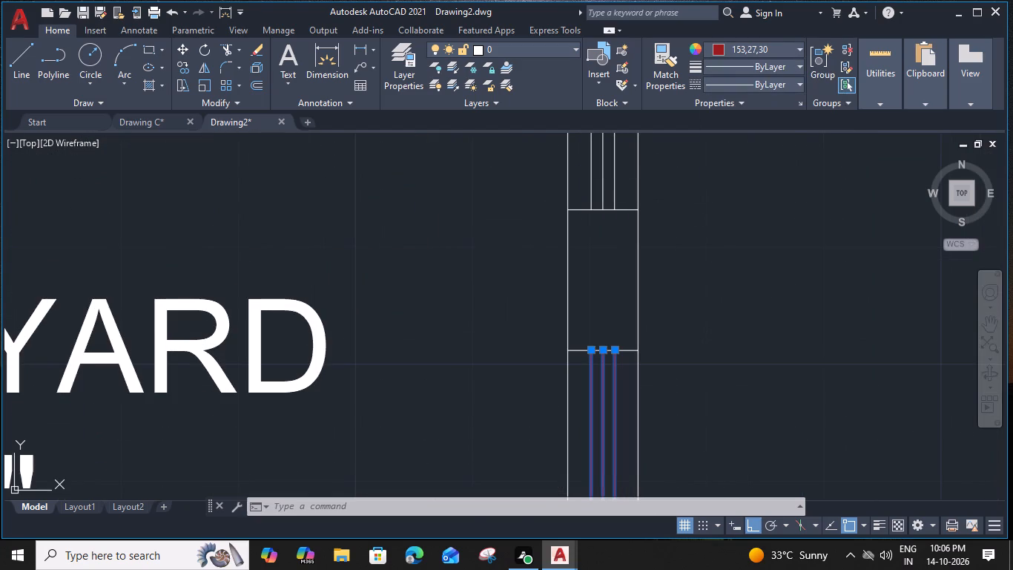
{"action": "left_click", "coordinate": [584, 191]}
{"action": "left_click", "coordinate": [772, 45]}
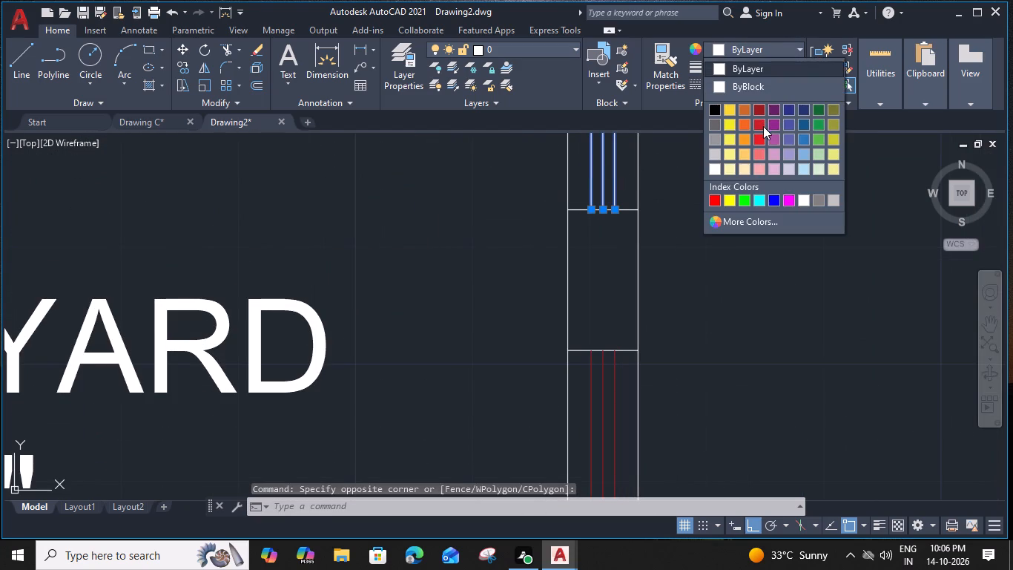
{"action": "left_click", "coordinate": [759, 108]}
{"action": "key", "text": "Escape"}
Move the OPEN COURTYARD 12'-0"X14'-0" label straight down about 3', clear of the tree.
{"action": "scroll", "coordinate": [724, 212], "scroll_direction": "down", "scroll_amount": 4}
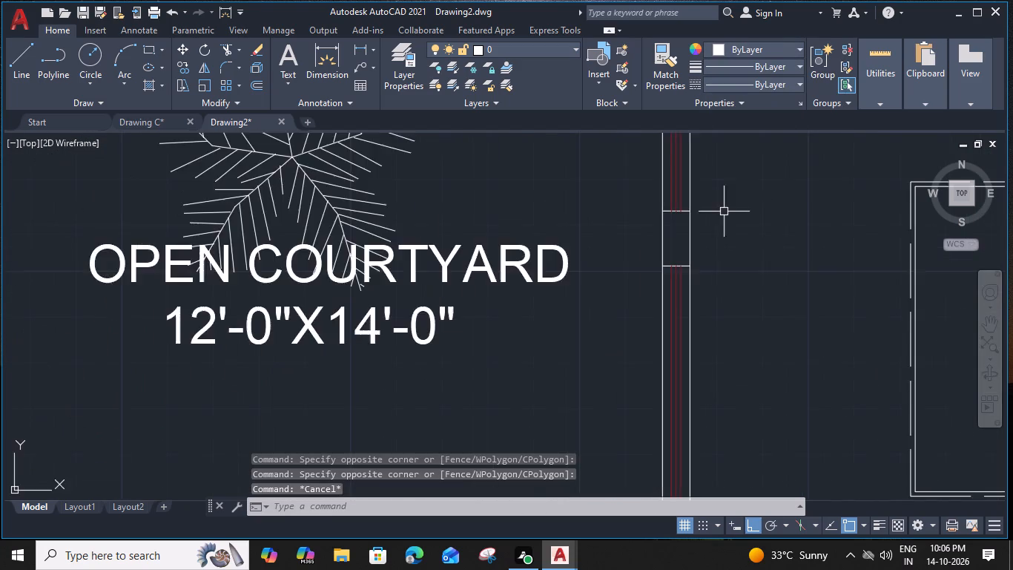
{"action": "scroll", "coordinate": [719, 224], "scroll_direction": "down", "scroll_amount": 3}
{"action": "middle_click_drag", "start_coordinate": [580, 279], "coordinate": [616, 278]}
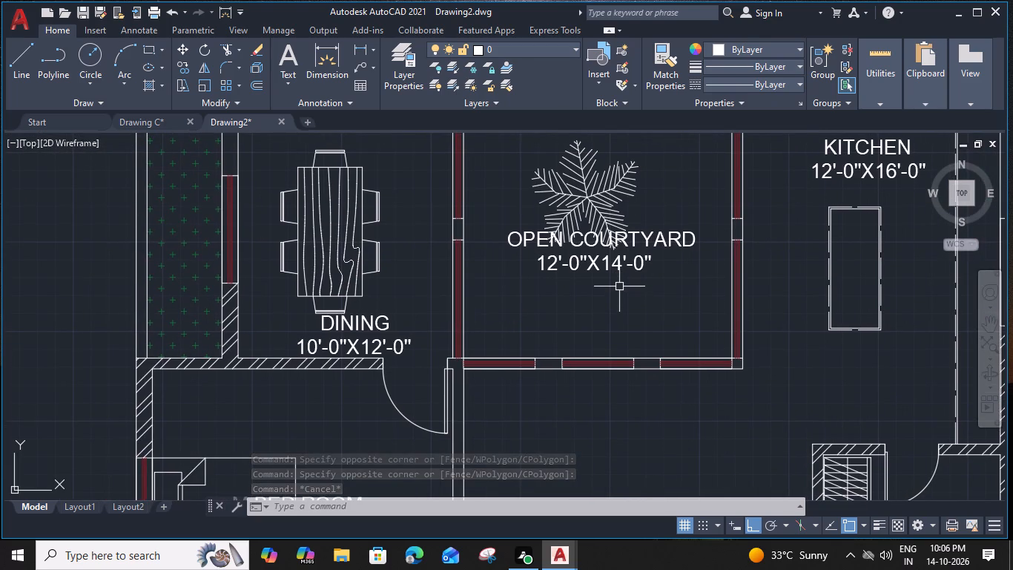
{"action": "left_click", "coordinate": [550, 267]}
{"action": "type", "text": "M"}
{"action": "key", "text": "space"}
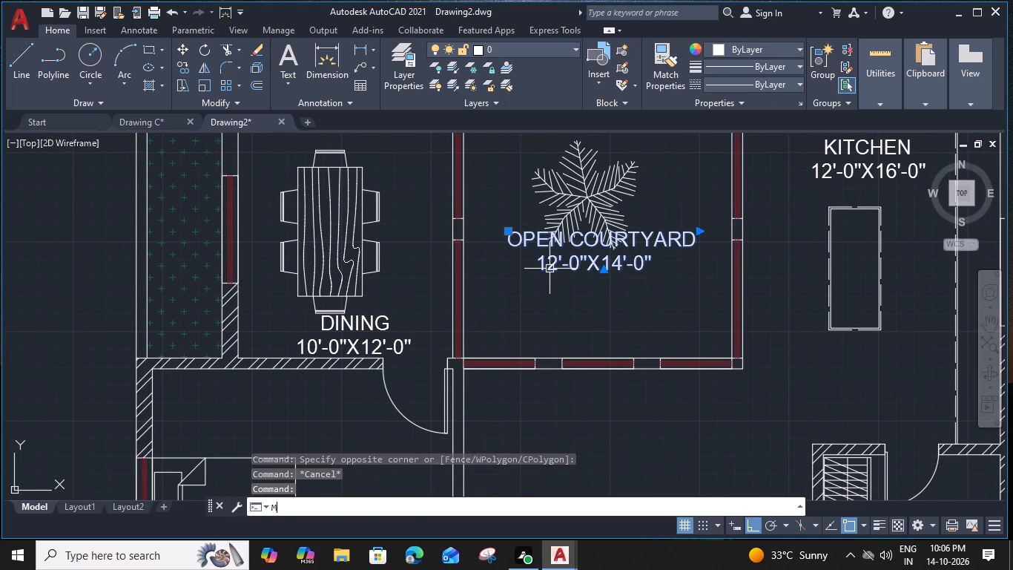
{"action": "left_click", "coordinate": [510, 272]}
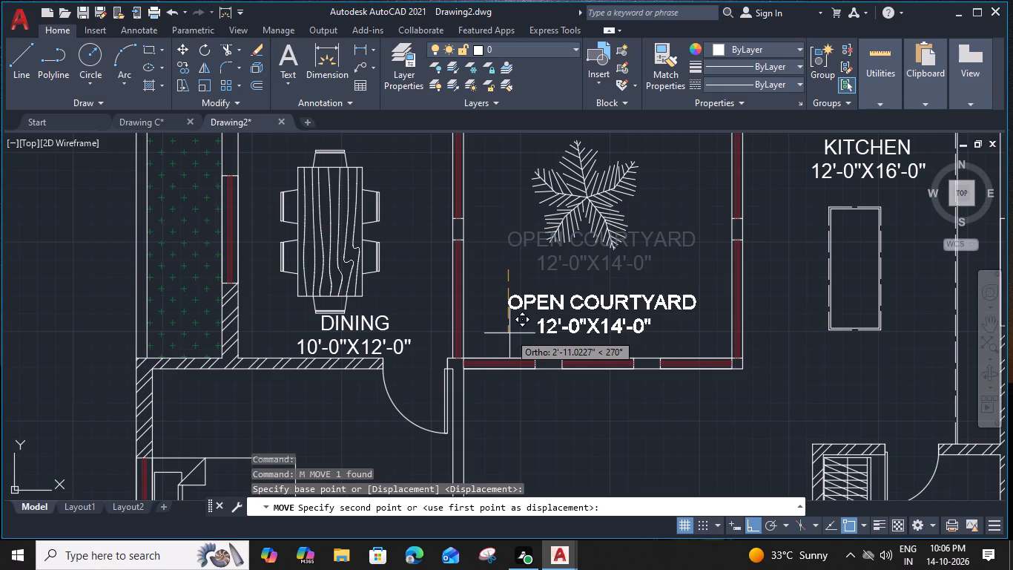
{"action": "left_click", "coordinate": [509, 335]}
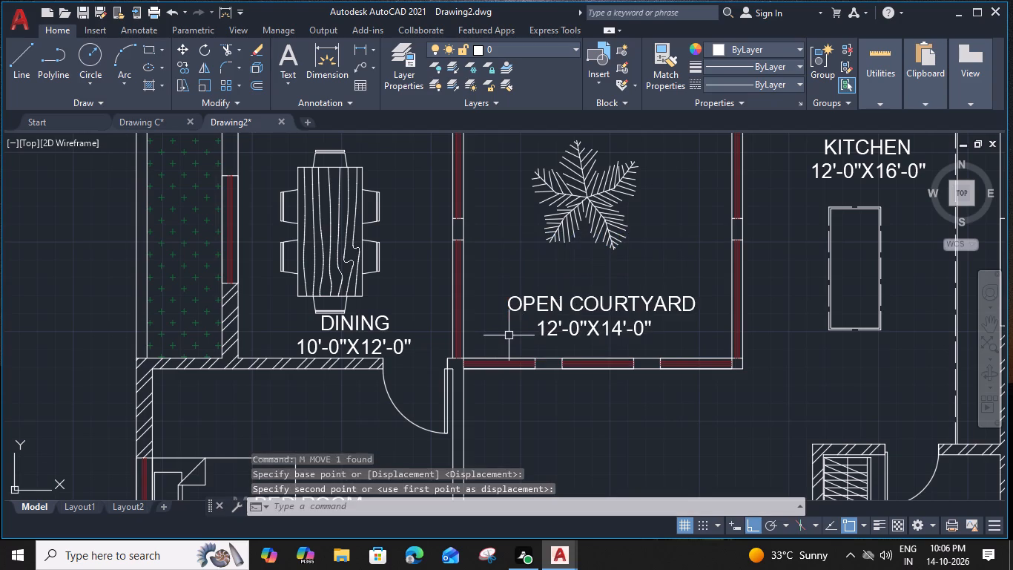
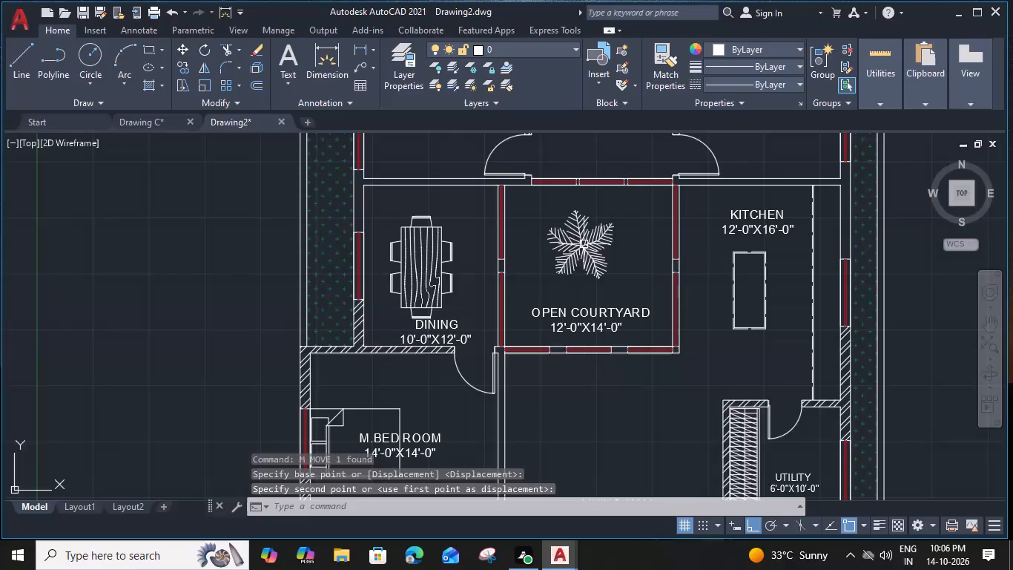
Copy the courtyard tree straight down into the Living Hall, just below the courtyard's lower wall.
{"action": "type", "text": "CO"}
{"action": "key", "text": "space"}
{"action": "left_click", "coordinate": [581, 247]}
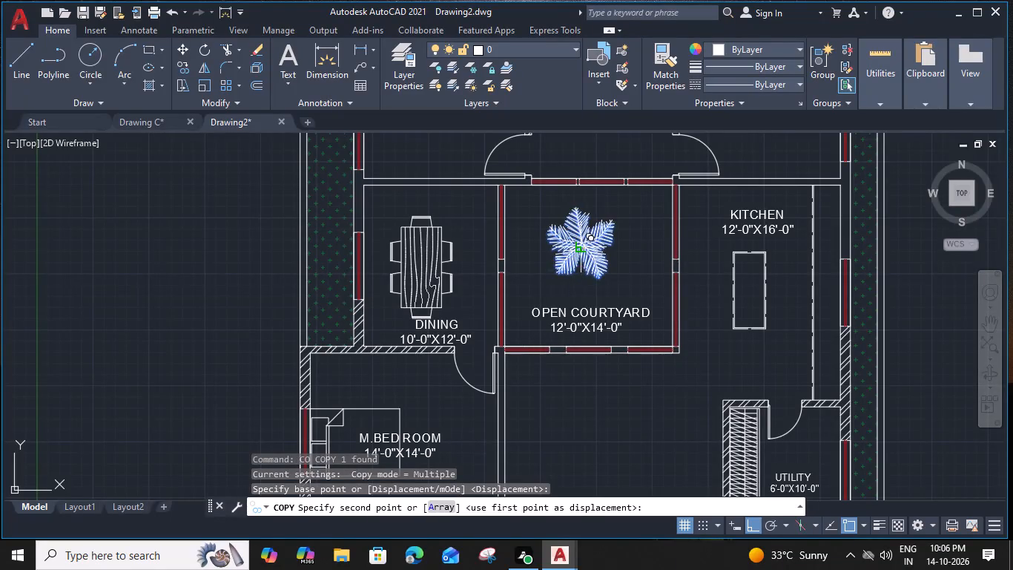
{"action": "left_click", "coordinate": [581, 416]}
{"action": "key", "text": "Escape"}
Scale the copied tree in the Living Hall down to a small plant, using its top tip as base point.
{"action": "middle_click_drag", "start_coordinate": [582, 408], "coordinate": [581, 360]}
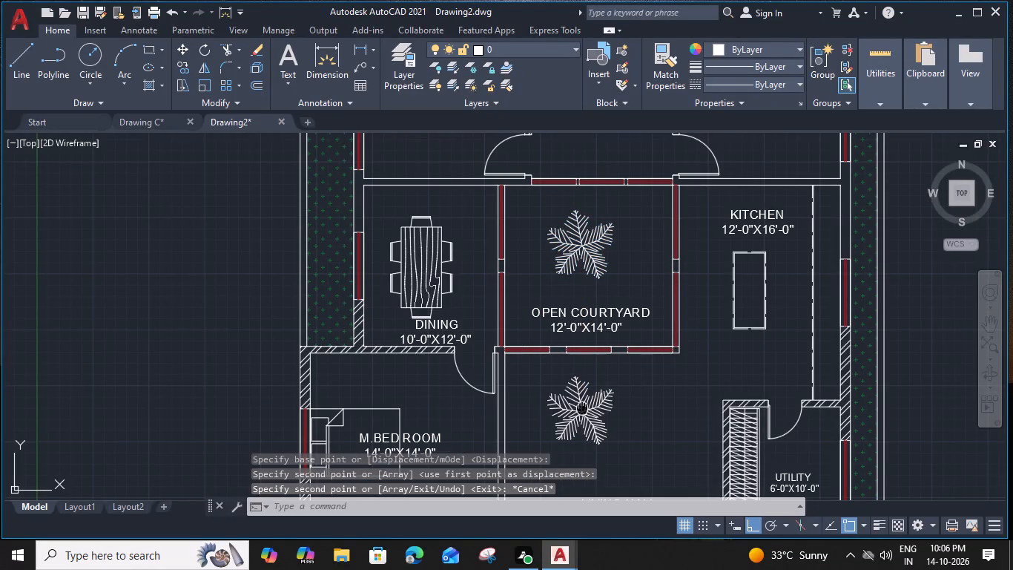
{"action": "middle_click_drag", "start_coordinate": [581, 360], "coordinate": [576, 297]}
{"action": "left_click", "coordinate": [576, 297]}
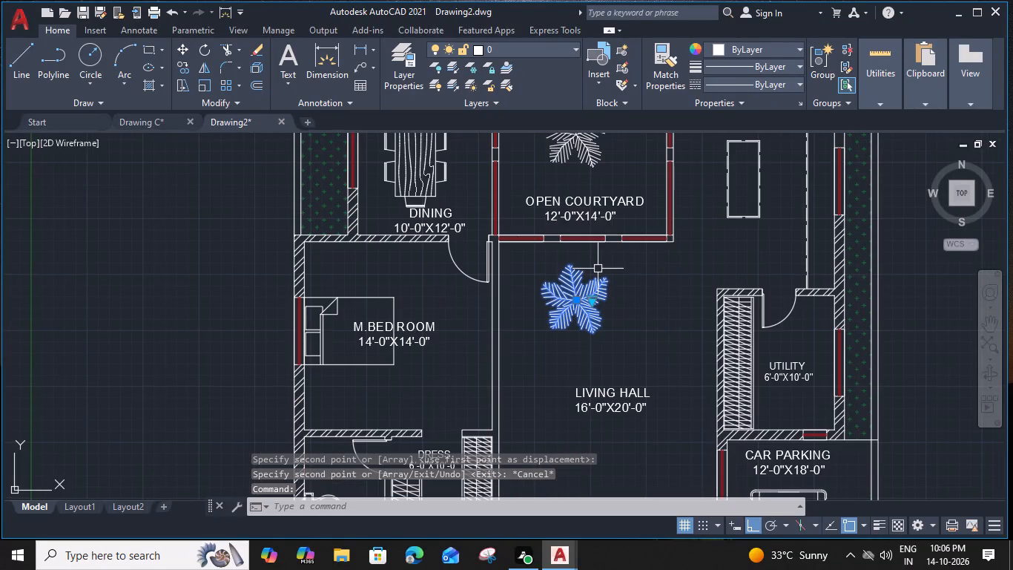
{"action": "type", "text": "SC"}
{"action": "key", "text": "space"}
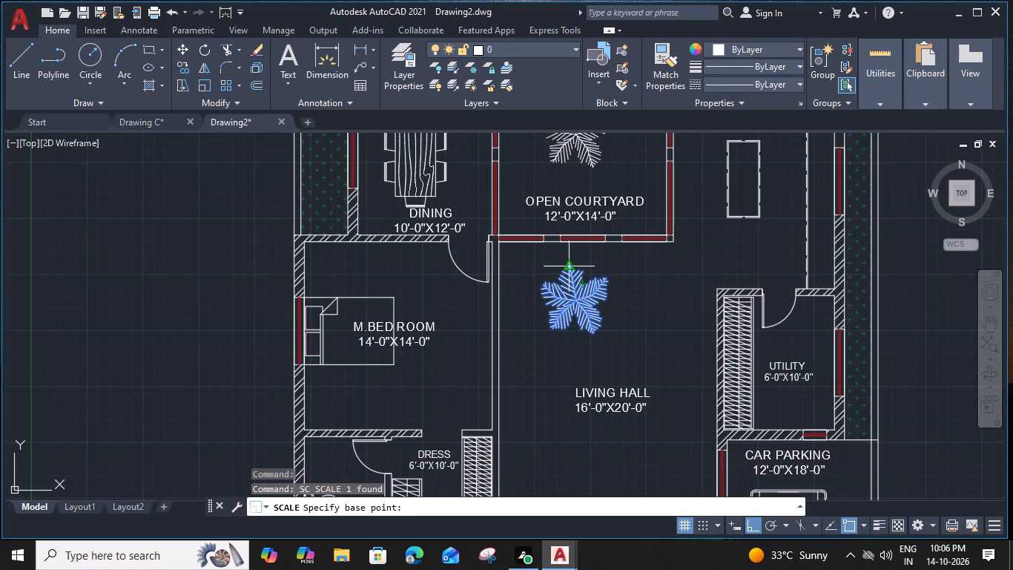
{"action": "left_click", "coordinate": [568, 267]}
{"action": "scroll", "coordinate": [573, 295], "scroll_direction": "up", "scroll_amount": 2}
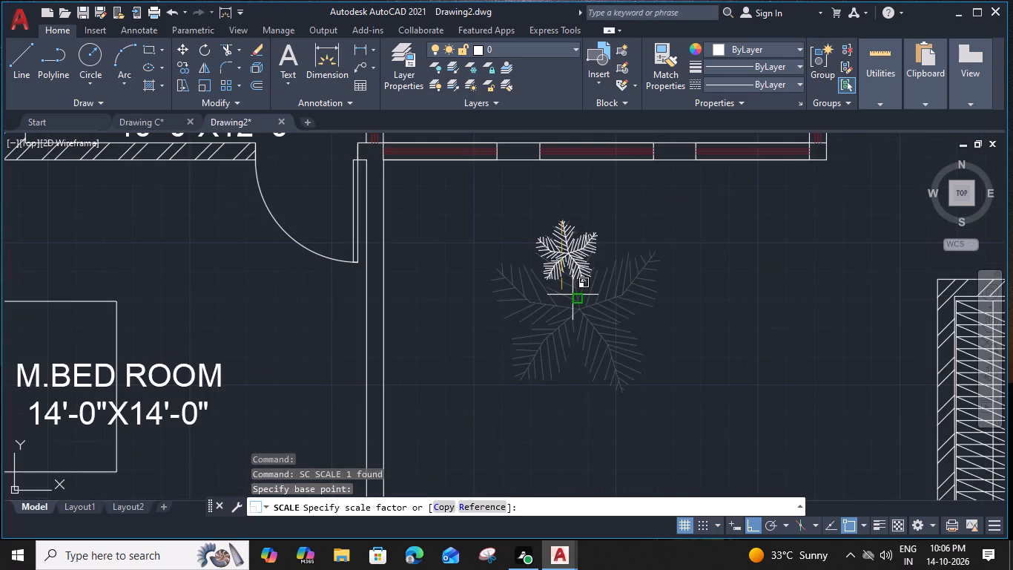
{"action": "left_click", "coordinate": [572, 280]}
Copy the small plant horizontally to below the courtyard's lower-left corner, near the Dining door.
{"action": "left_click", "coordinate": [567, 252]}
{"action": "key", "text": "c"}
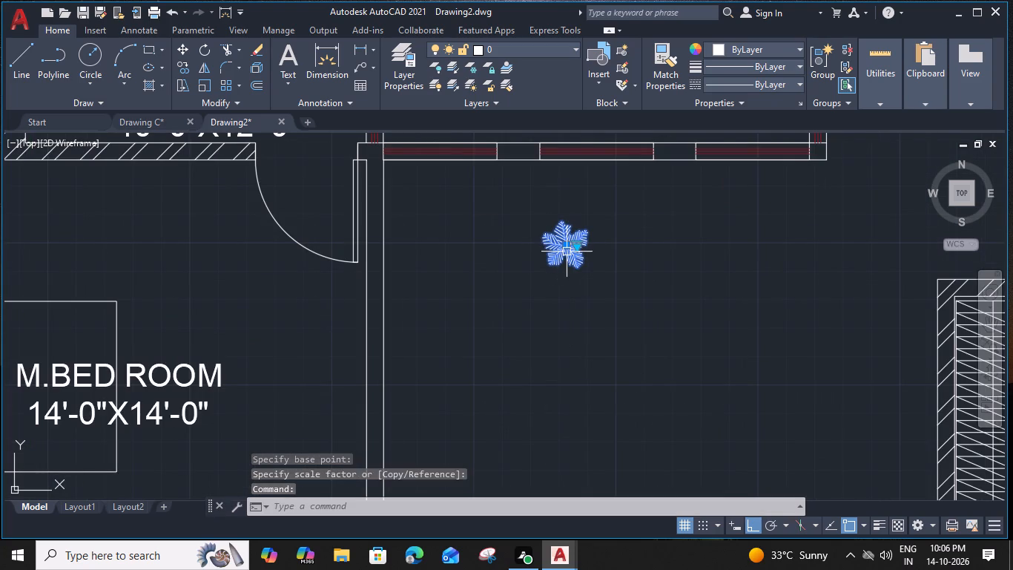
{"action": "type", "text": "O"}
{"action": "key", "text": "space"}
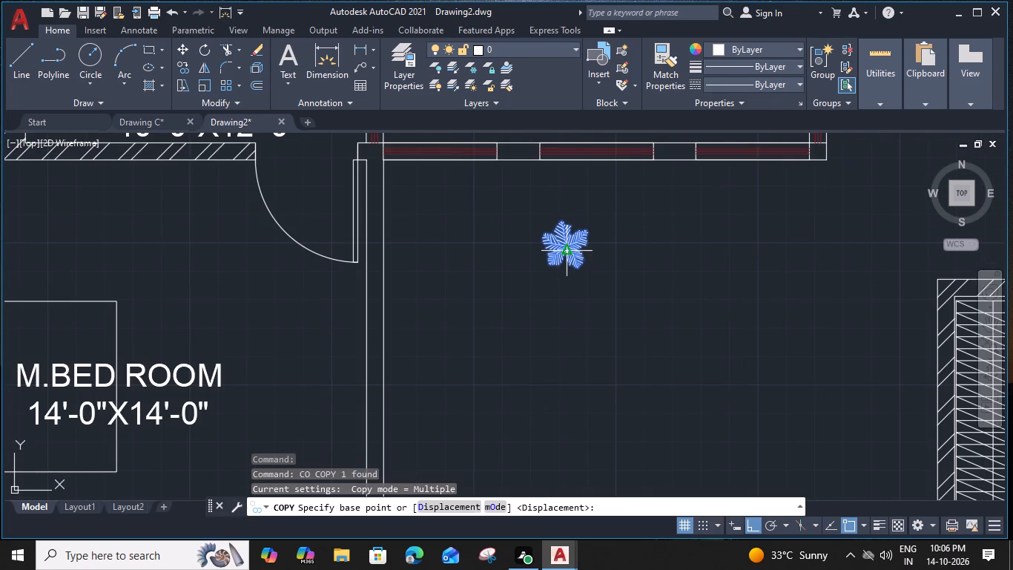
{"action": "left_click", "coordinate": [564, 242]}
{"action": "middle_click_drag", "start_coordinate": [540, 231], "coordinate": [623, 381]}
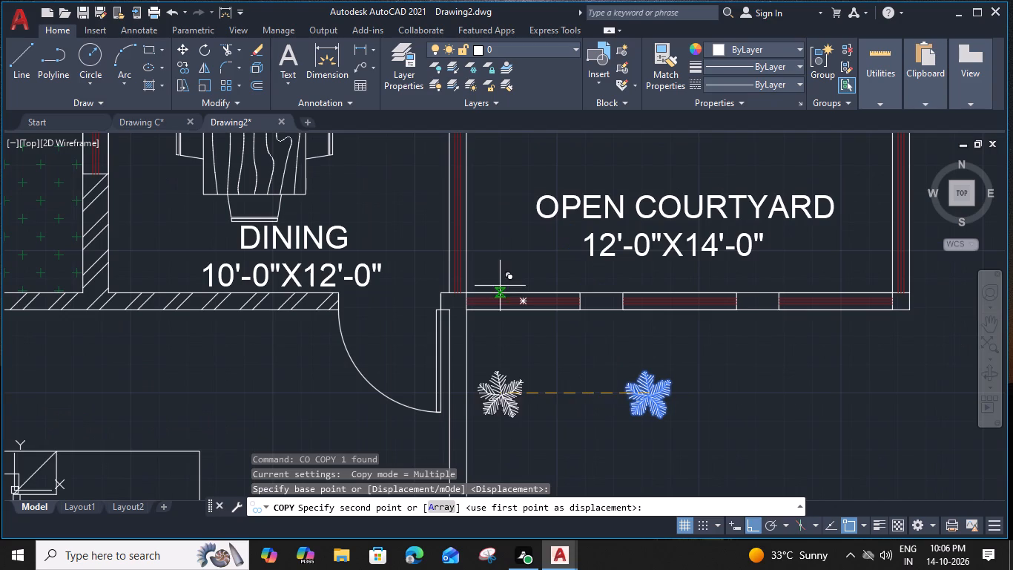
{"action": "left_click", "coordinate": [478, 265]}
{"action": "key", "text": "Escape"}
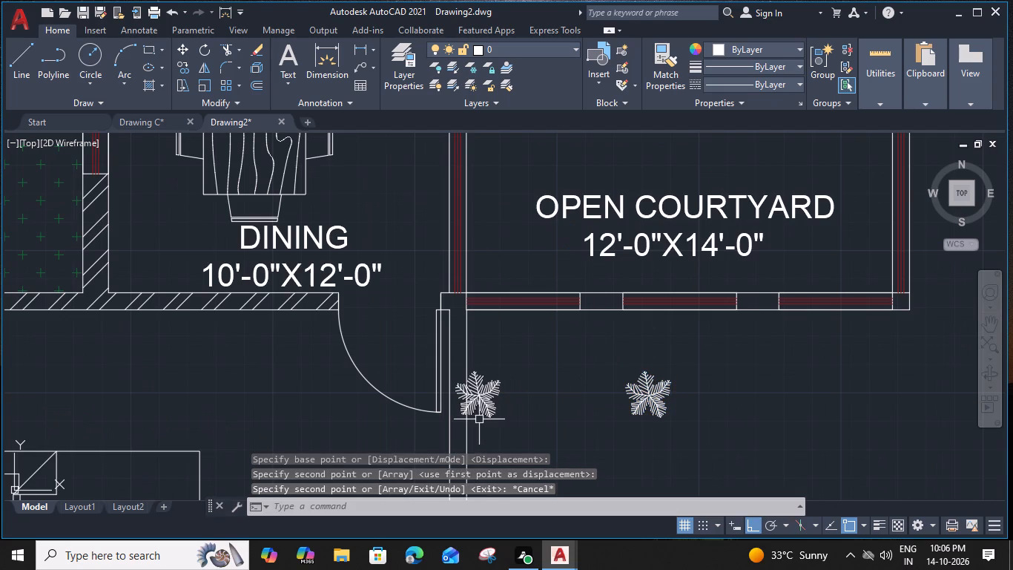
Move the copied small plant up and slightly right into the Open Courtyard's lower-left corner, clear of the walls.
{"action": "left_click", "coordinate": [485, 390]}
{"action": "type", "text": "M"}
{"action": "key", "text": "space"}
{"action": "left_click", "coordinate": [472, 368]}
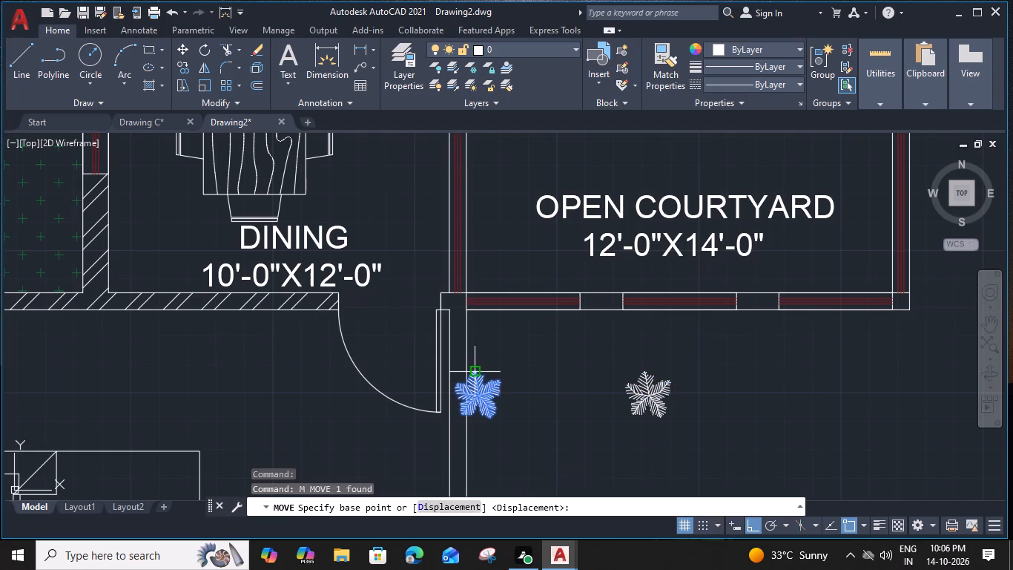
{"action": "left_click", "coordinate": [489, 244]}
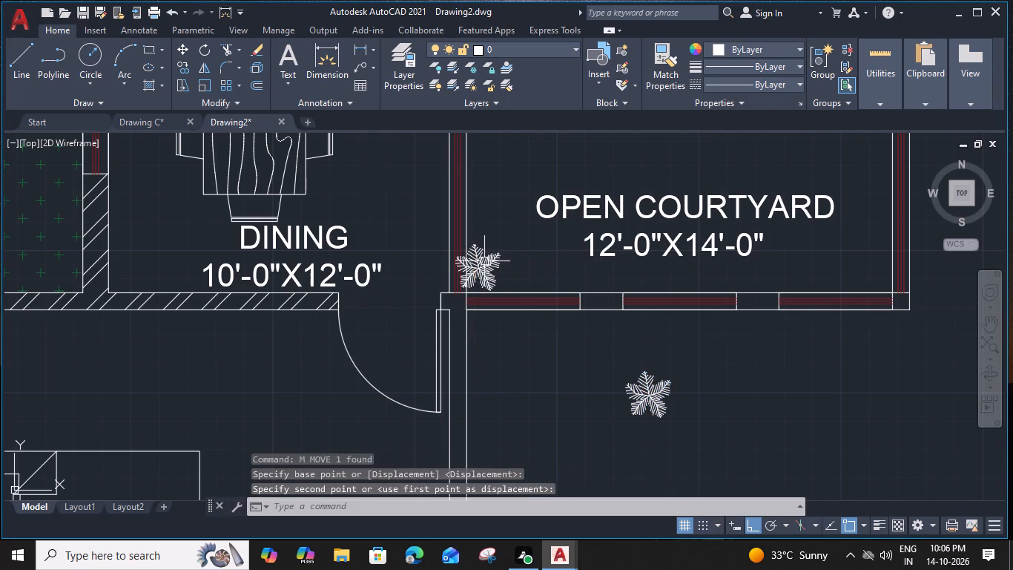
{"action": "left_click", "coordinate": [484, 261]}
{"action": "scroll", "coordinate": [485, 262], "scroll_direction": "up", "scroll_amount": 3}
{"action": "key", "text": "m"}
{"action": "key", "text": "space"}
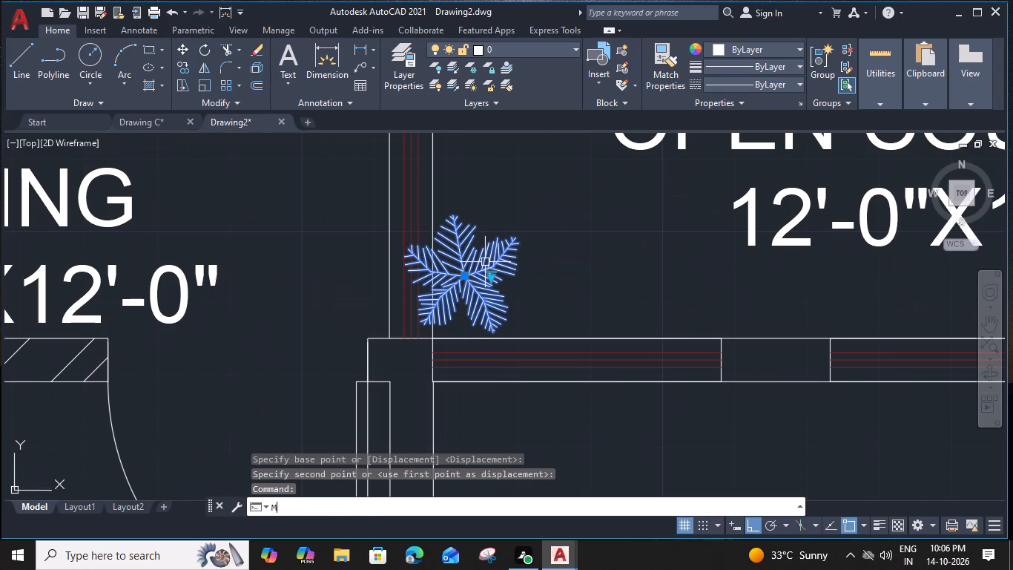
{"action": "left_click", "coordinate": [515, 237]}
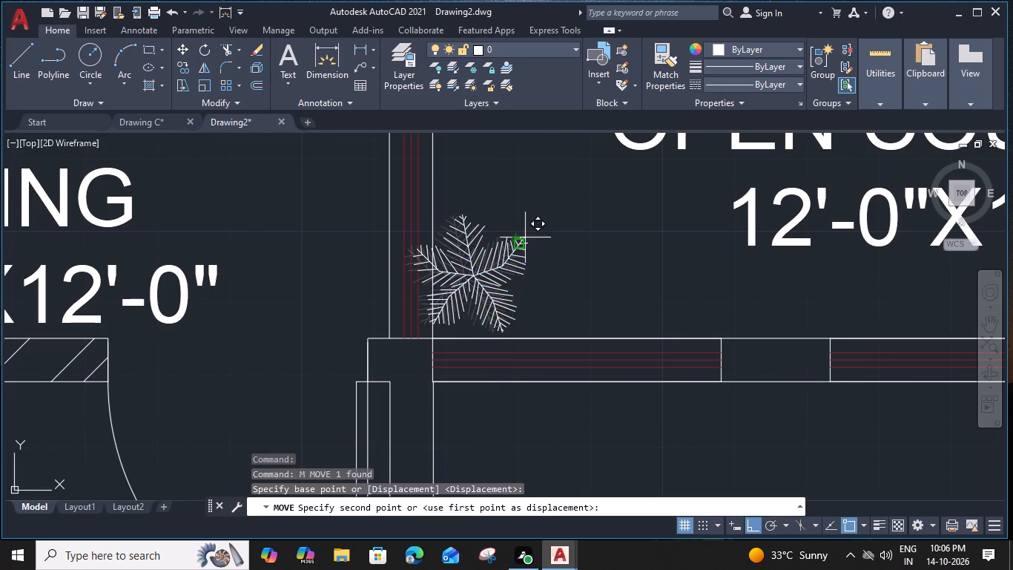
{"action": "left_click", "coordinate": [557, 235]}
Copy the corner plant three times upward along the Dining–Open Courtyard wall, spaced about 1'-3" apart.
{"action": "left_click", "coordinate": [487, 271]}
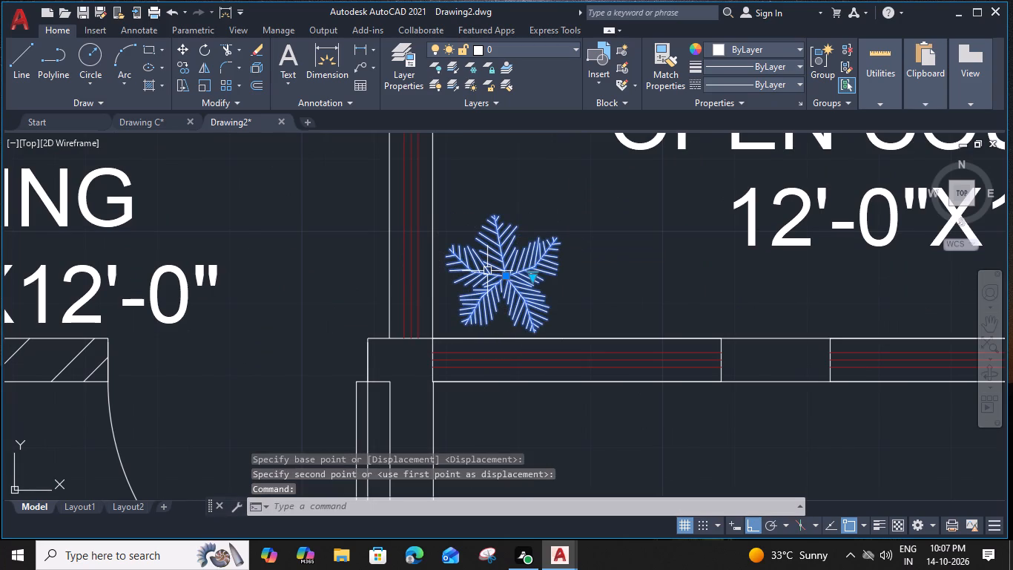
{"action": "type", "text": "CO"}
{"action": "key", "text": "space"}
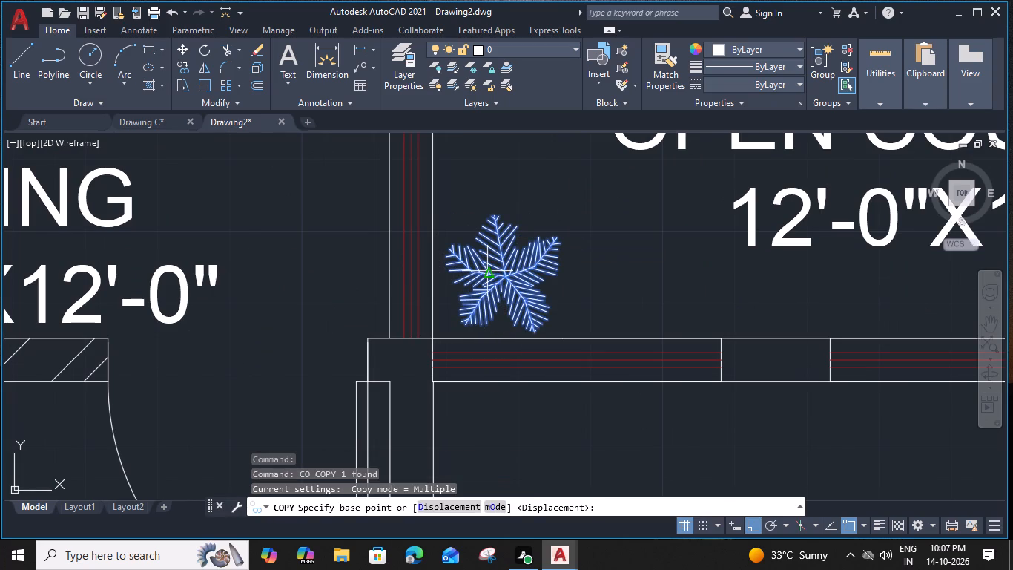
{"action": "left_click", "coordinate": [491, 216]}
{"action": "middle_click_drag", "start_coordinate": [495, 193], "coordinate": [486, 324]}
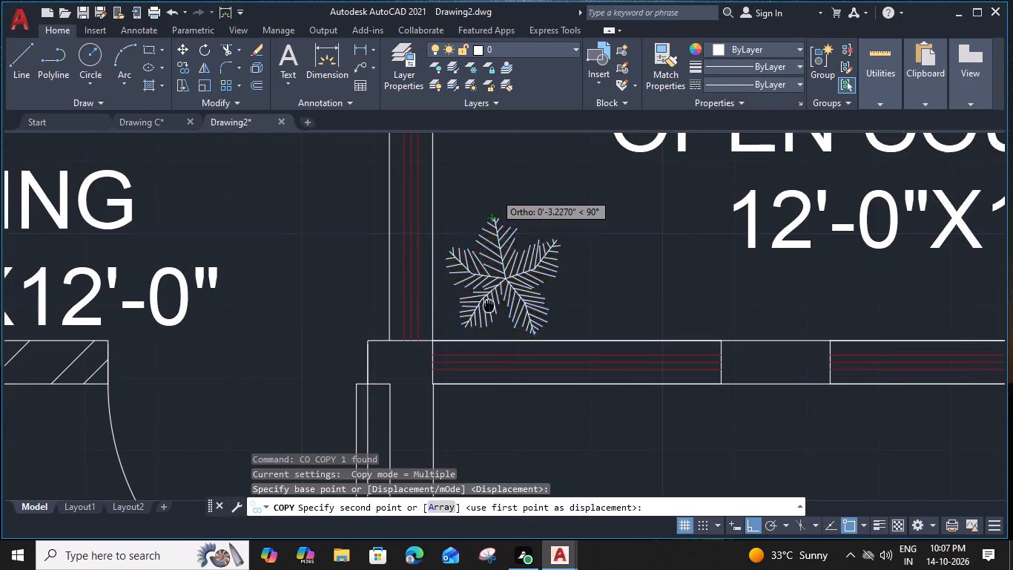
{"action": "middle_click_drag", "start_coordinate": [486, 324], "coordinate": [486, 326]}
{"action": "left_click", "coordinate": [478, 240]}
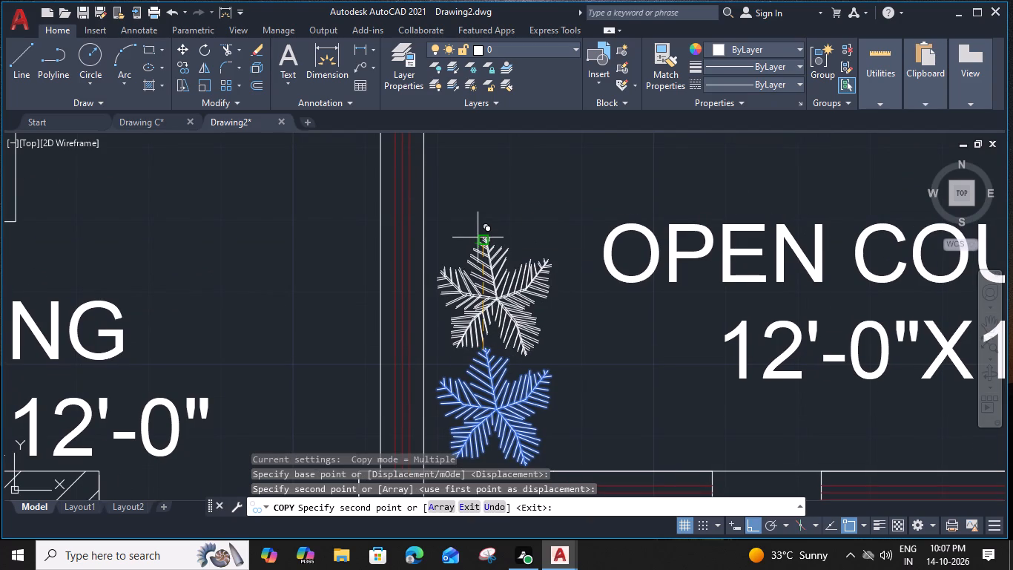
{"action": "middle_click_drag", "start_coordinate": [481, 229], "coordinate": [472, 359]}
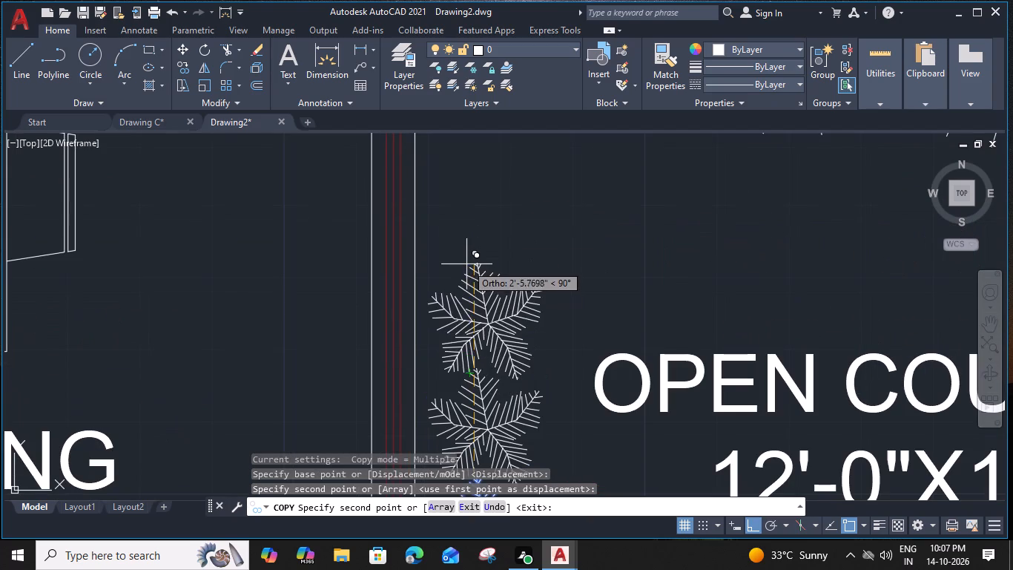
{"action": "left_click", "coordinate": [466, 264]}
{"action": "middle_click_drag", "start_coordinate": [470, 168], "coordinate": [464, 236]}
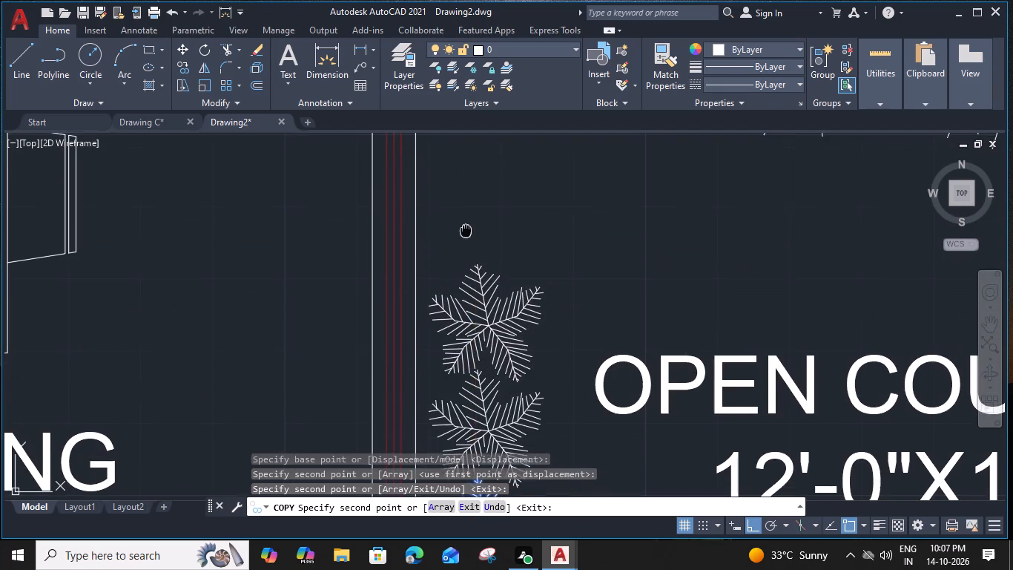
{"action": "middle_click_drag", "start_coordinate": [464, 236], "coordinate": [460, 272]}
{"action": "left_click", "coordinate": [463, 257]}
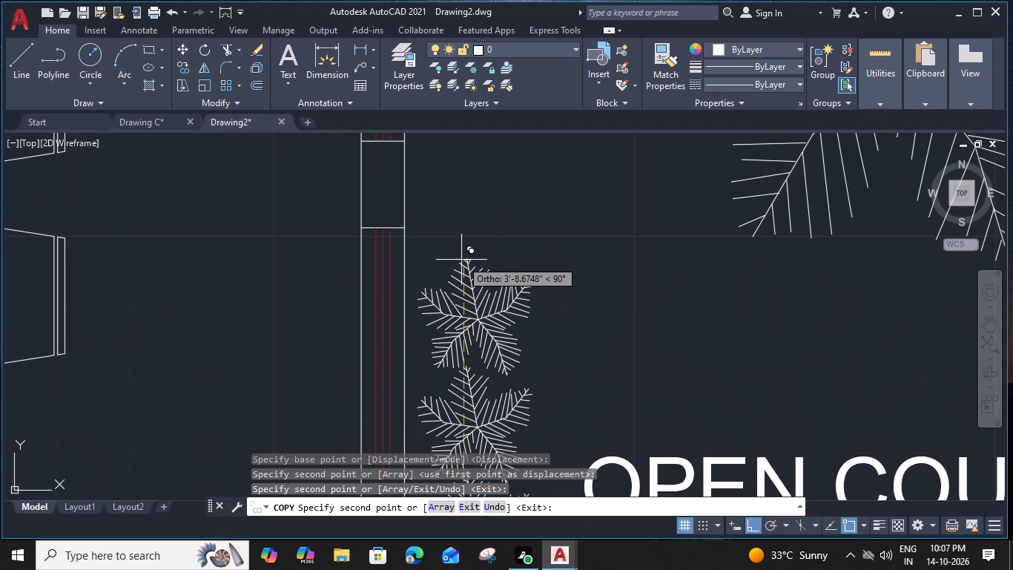
Copy the lower-left corner plant twice to the right along the courtyard's lower wall, spaced about 1'-4" apart.
{"action": "scroll", "coordinate": [468, 318], "scroll_direction": "down", "scroll_amount": 2}
{"action": "middle_click_drag", "start_coordinate": [469, 320], "coordinate": [466, 191]}
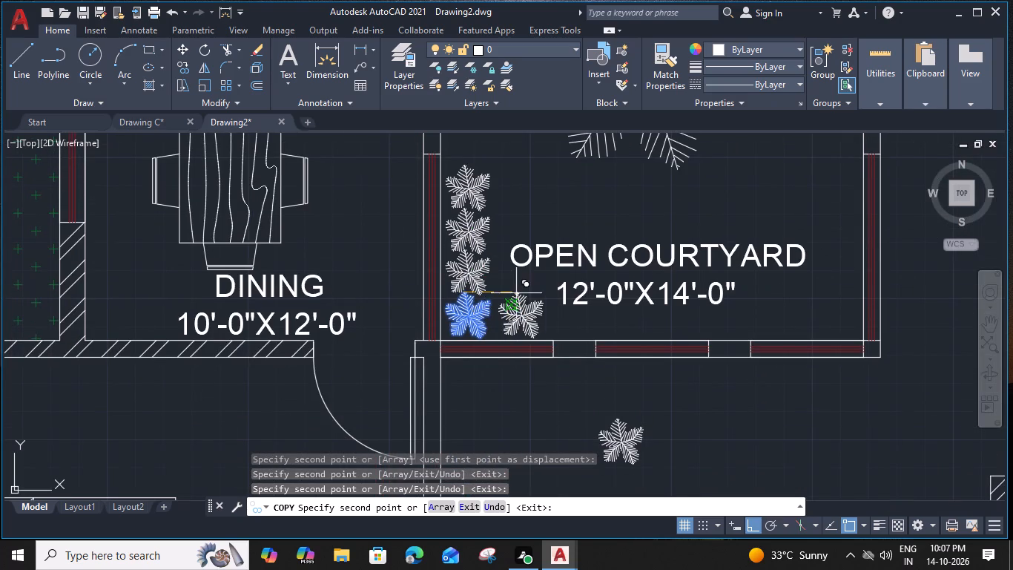
{"action": "scroll", "coordinate": [514, 293], "scroll_direction": "up", "scroll_amount": 1}
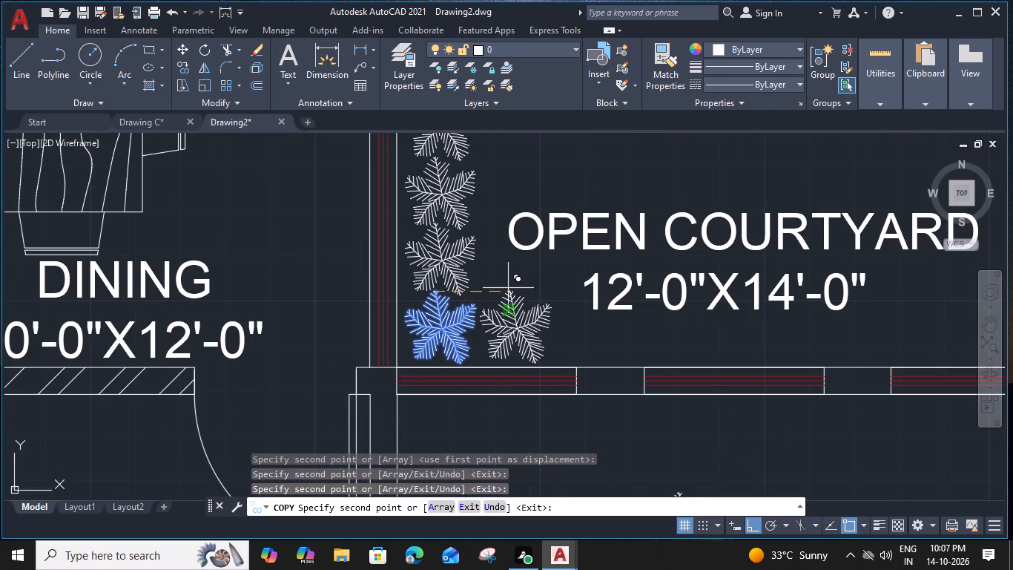
{"action": "scroll", "coordinate": [508, 289], "scroll_direction": "up", "scroll_amount": 2}
{"action": "left_click", "coordinate": [501, 291]}
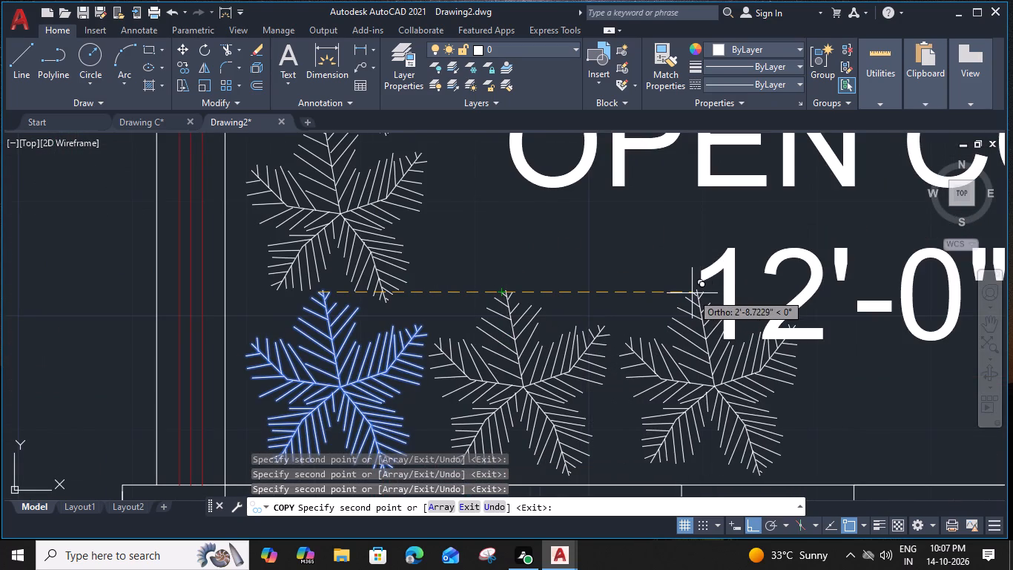
{"action": "left_click", "coordinate": [684, 294]}
Place three more copies at the right end of the courtyard's lower wall, about 10'-11", 9'-8" and 8'-4" from the original.
{"action": "scroll", "coordinate": [685, 294], "scroll_direction": "down", "scroll_amount": 1}
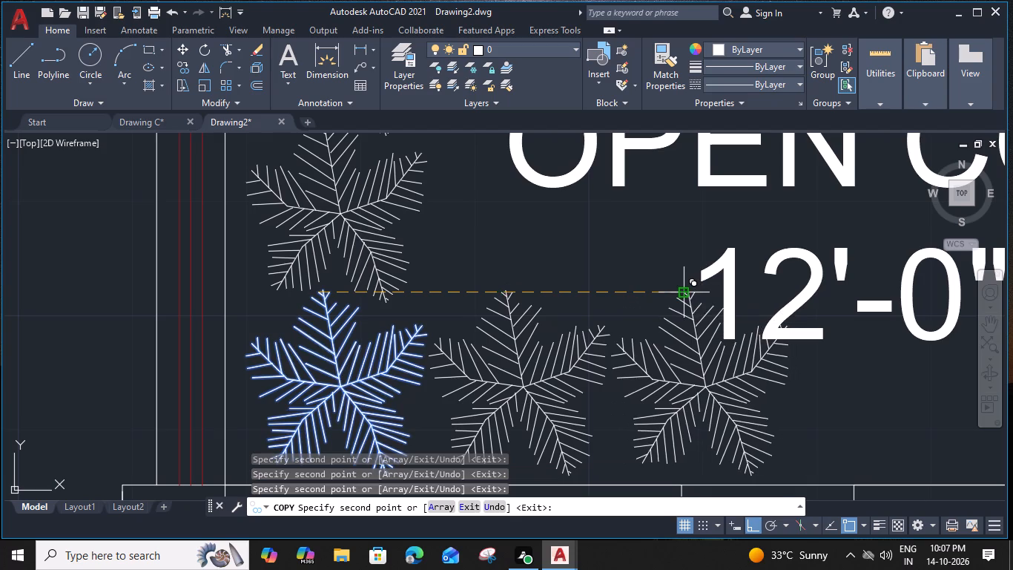
{"action": "scroll", "coordinate": [685, 294], "scroll_direction": "down", "scroll_amount": 1}
{"action": "middle_click_drag", "start_coordinate": [783, 300], "coordinate": [311, 258]}
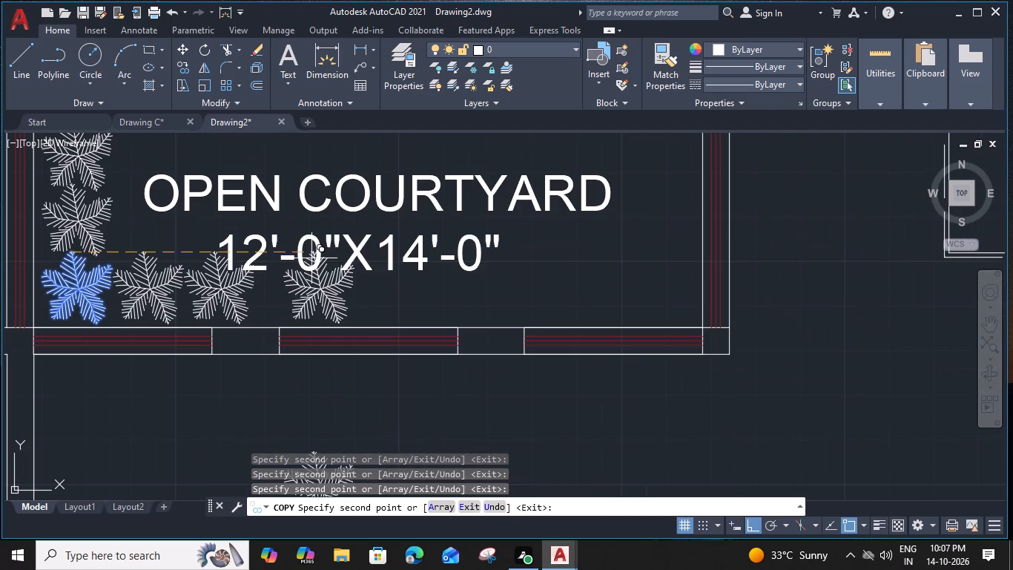
{"action": "left_click", "coordinate": [657, 268]}
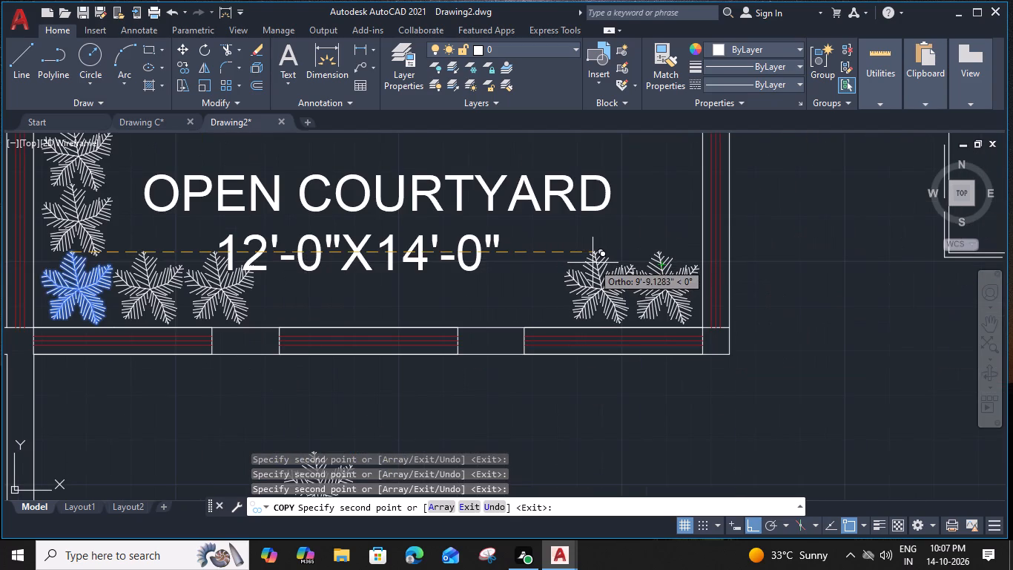
{"action": "left_click", "coordinate": [587, 261]}
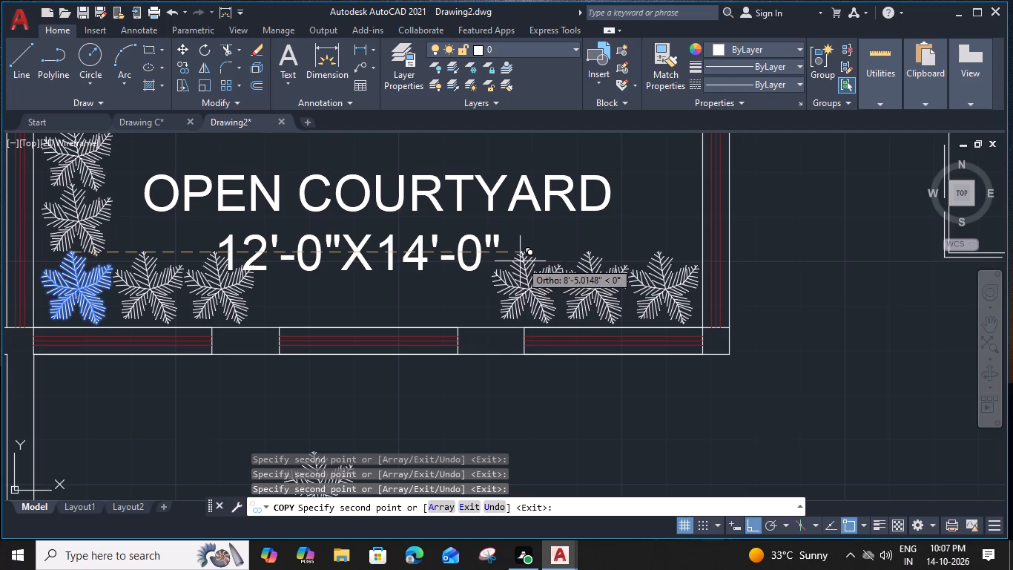
{"action": "scroll", "coordinate": [520, 261], "scroll_direction": "up", "scroll_amount": 2}
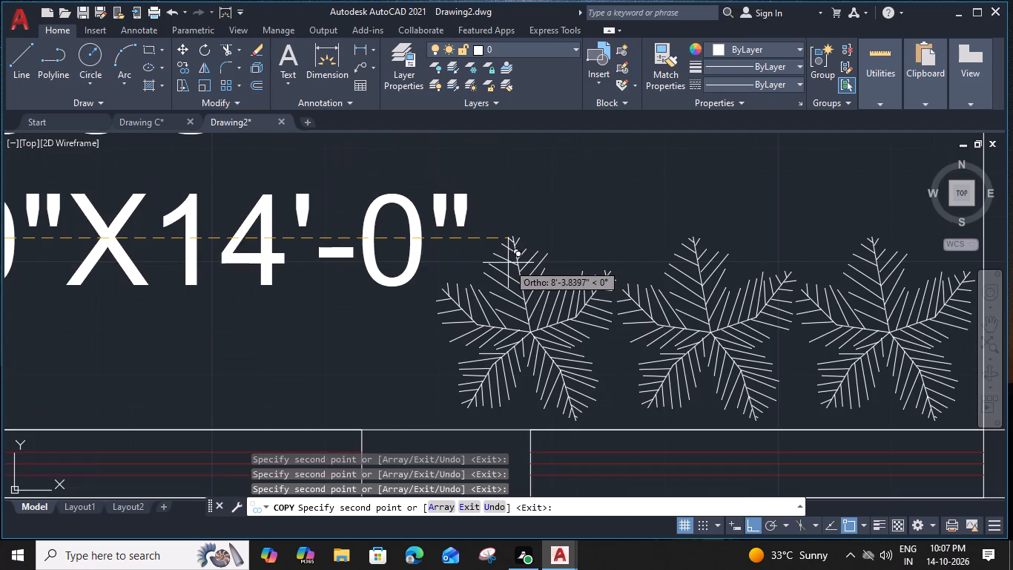
{"action": "left_click", "coordinate": [507, 263]}
{"action": "key", "text": "Escape"}
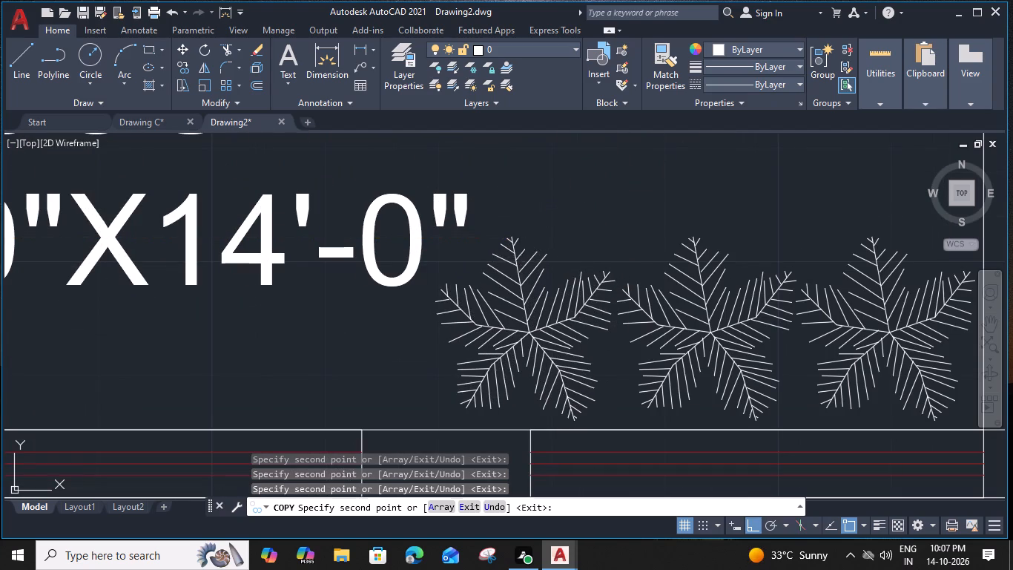
Copy the lower-right corner plant three times upward along the Open Courtyard–Kitchen wall, the farthest about 3'-11" up.
{"action": "scroll", "coordinate": [653, 283], "scroll_direction": "down", "scroll_amount": 3}
{"action": "middle_click_drag", "start_coordinate": [730, 303], "coordinate": [577, 373]}
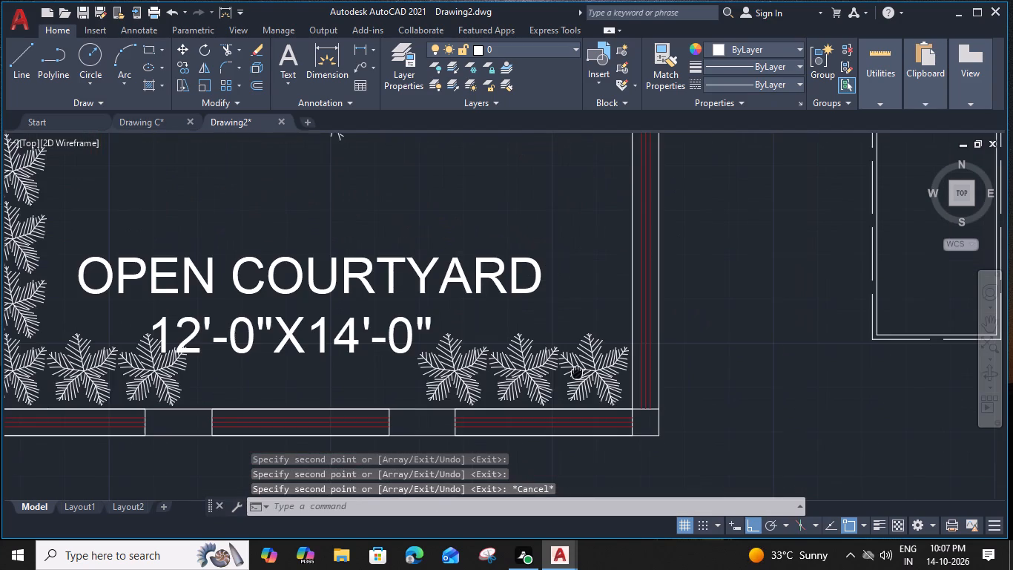
{"action": "left_click", "coordinate": [591, 356]}
{"action": "type", "text": "CO"}
{"action": "key", "text": "space"}
{"action": "left_click", "coordinate": [586, 339]}
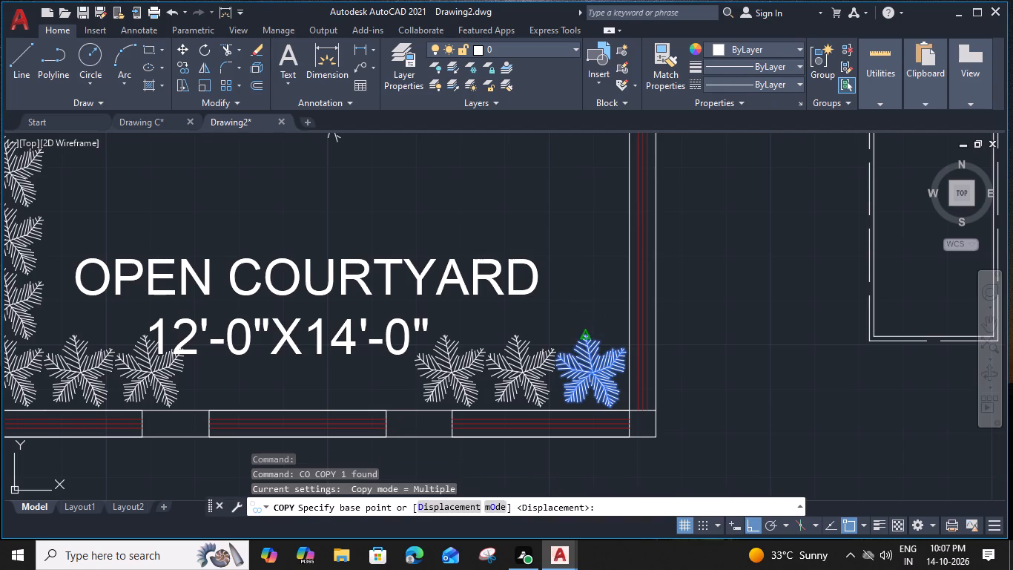
{"action": "left_click", "coordinate": [587, 264]}
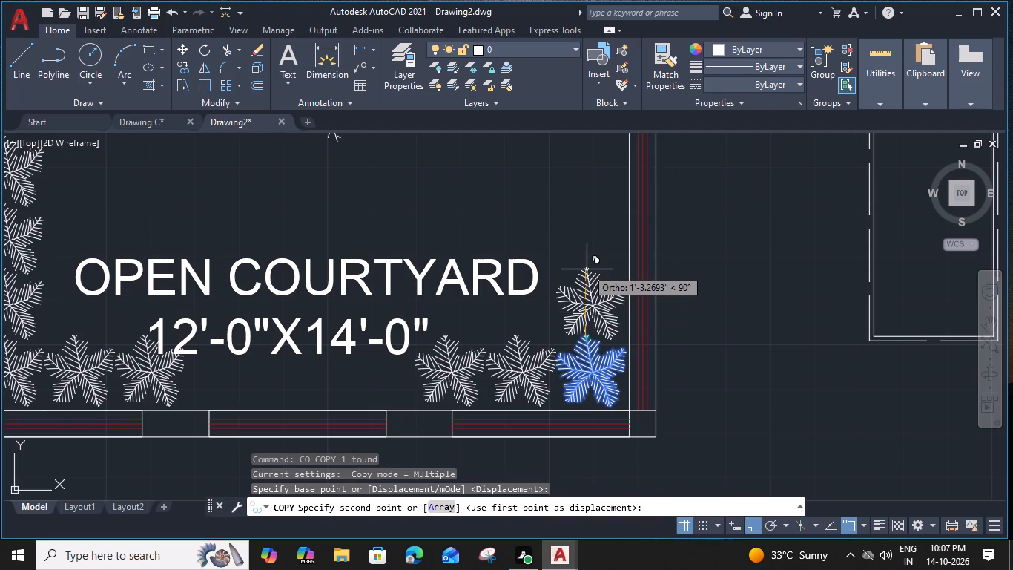
{"action": "left_click", "coordinate": [595, 192]}
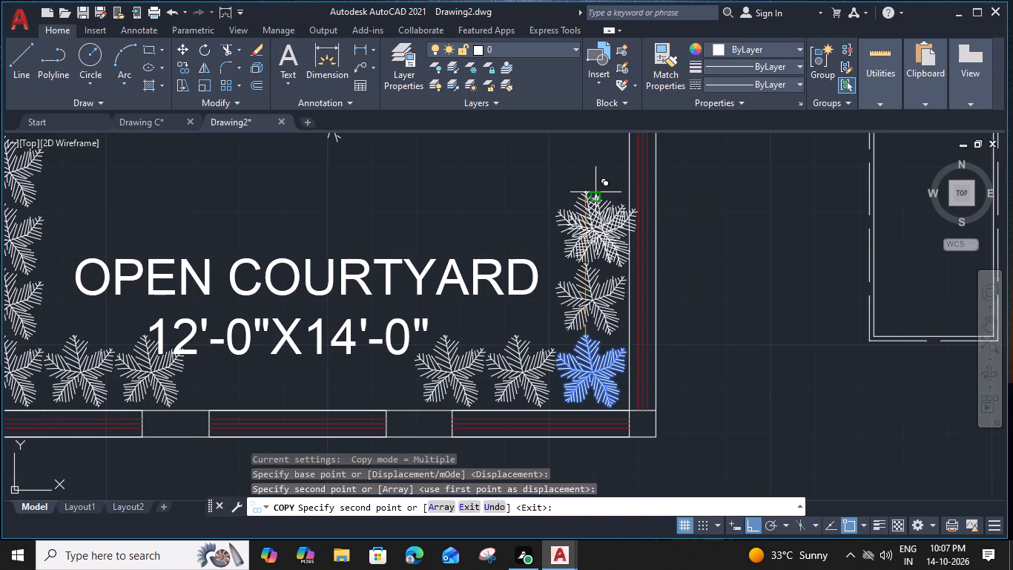
{"action": "middle_click_drag", "start_coordinate": [597, 175], "coordinate": [596, 261]}
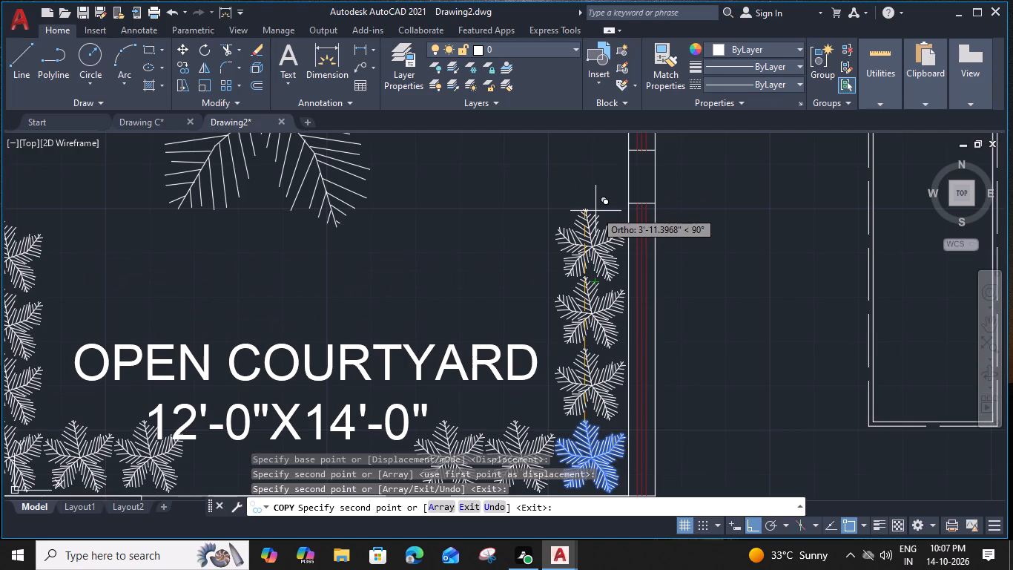
{"action": "left_click", "coordinate": [595, 211]}
{"action": "key", "text": "Escape"}
{"action": "scroll", "coordinate": [595, 211], "scroll_direction": "down", "scroll_amount": 3}
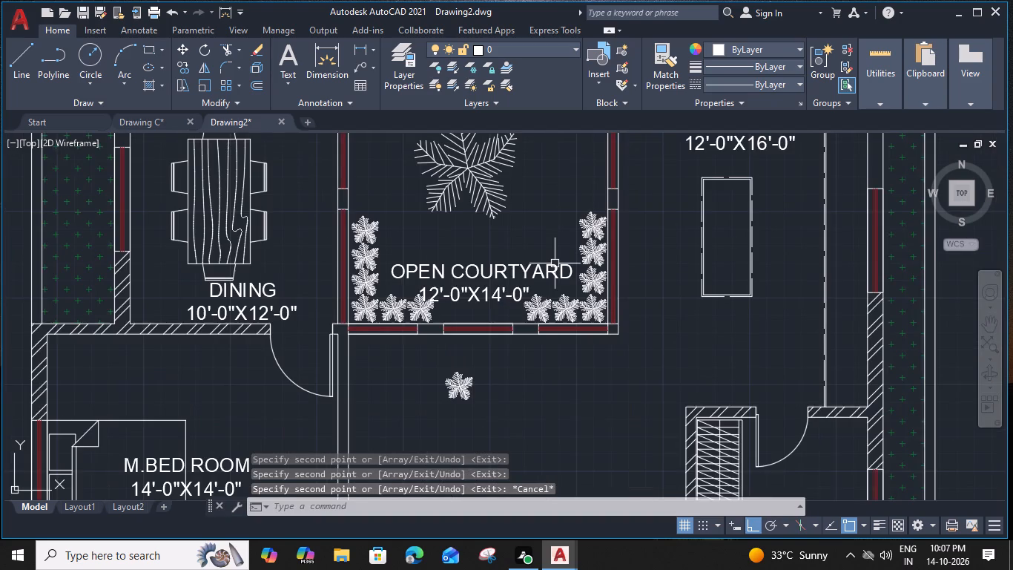
Move the loose plant below the Open Courtyard straight up to just inside the courtyard's upper wall.
{"action": "middle_click_drag", "start_coordinate": [437, 298], "coordinate": [474, 291]}
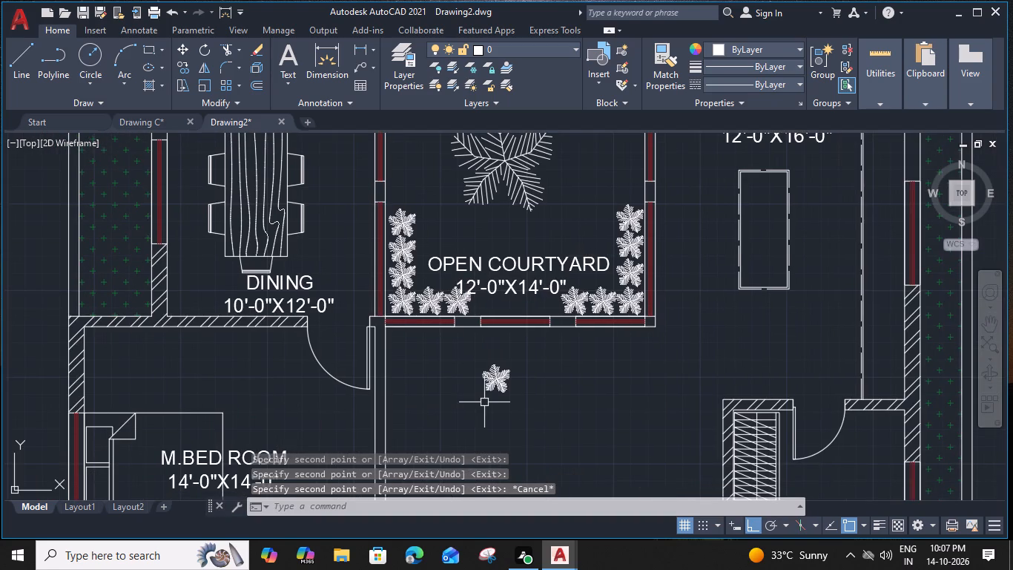
{"action": "left_click", "coordinate": [500, 376]}
{"action": "type", "text": "M"}
{"action": "key", "text": "space"}
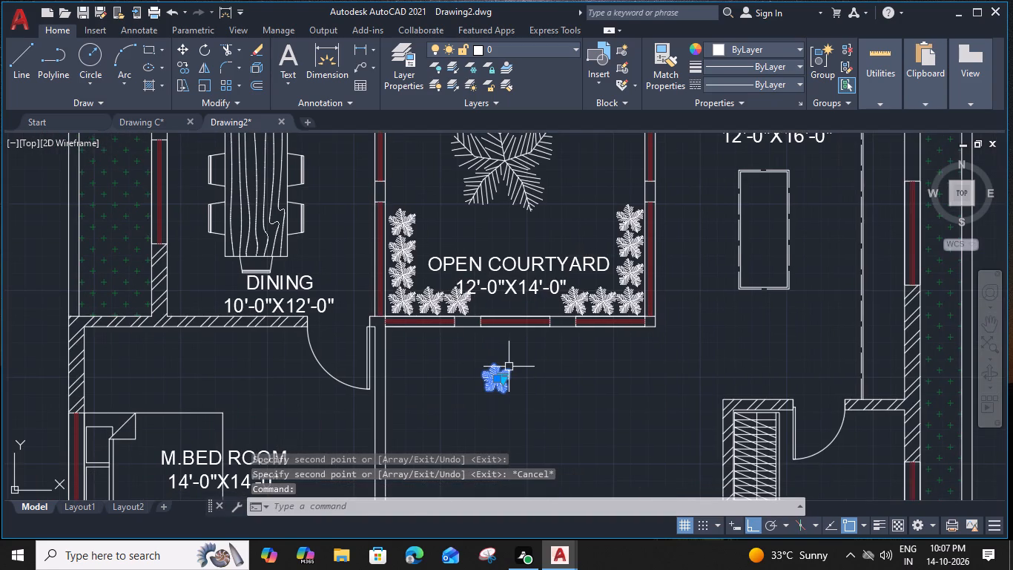
{"action": "left_click", "coordinate": [493, 364]}
{"action": "middle_click_drag", "start_coordinate": [502, 249], "coordinate": [508, 339]}
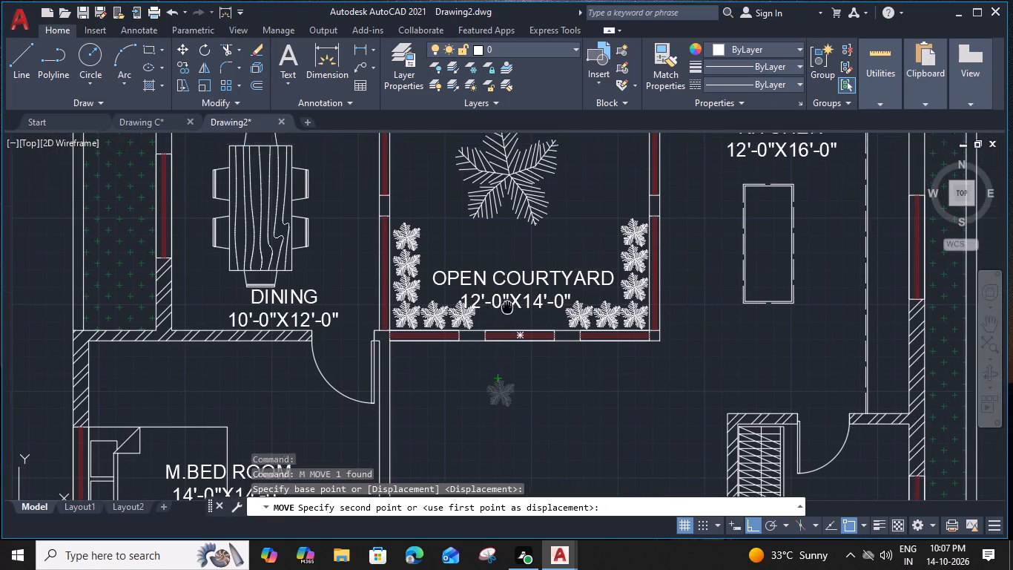
{"action": "middle_click_drag", "start_coordinate": [508, 339], "coordinate": [515, 420]}
{"action": "scroll", "coordinate": [509, 241], "scroll_direction": "up", "scroll_amount": 3}
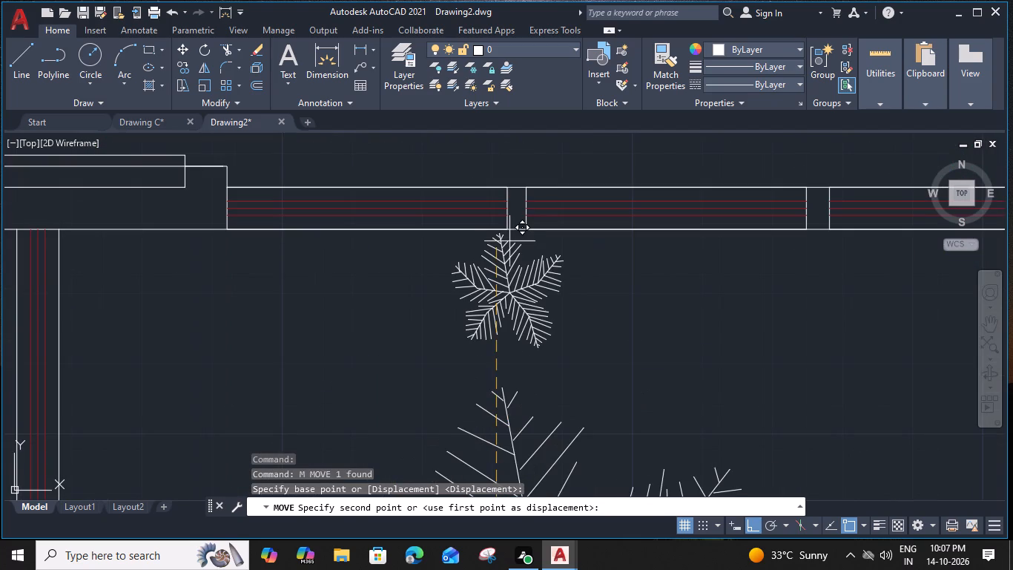
{"action": "left_click", "coordinate": [501, 246]}
{"action": "key", "text": "Escape"}
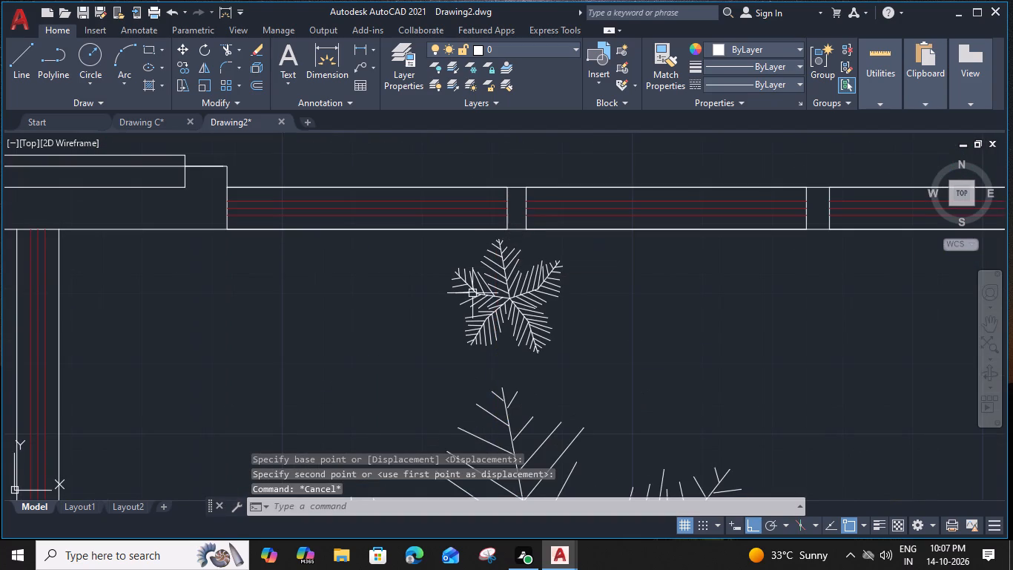
Move that plant left along the upper wall into the courtyard's upper-left corner.
{"action": "left_click", "coordinate": [472, 293]}
{"action": "key", "text": "m"}
{"action": "key", "text": "space"}
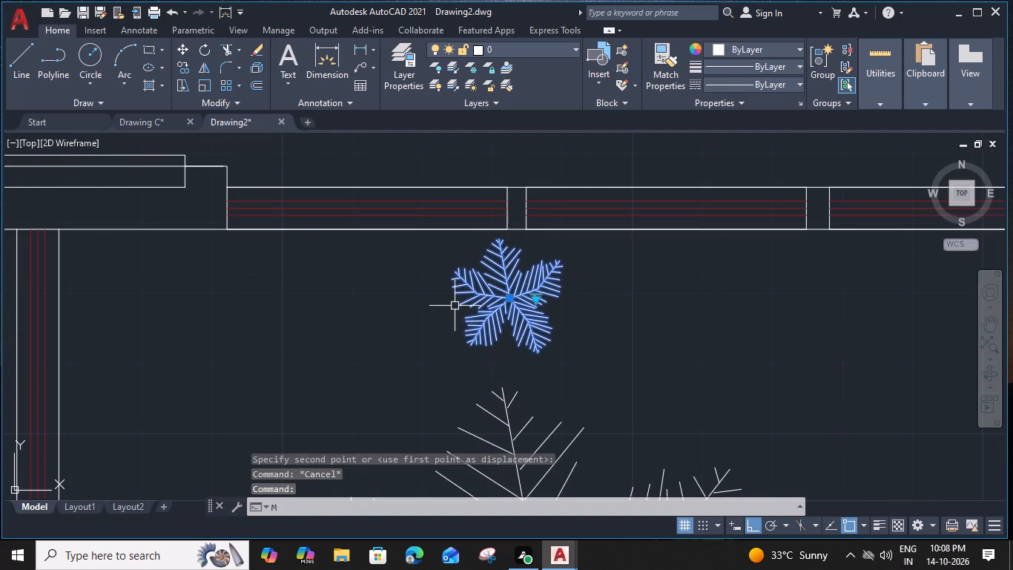
{"action": "left_click", "coordinate": [461, 272]}
{"action": "middle_click_drag", "start_coordinate": [250, 280], "coordinate": [589, 287]}
{"action": "left_click", "coordinate": [416, 270]}
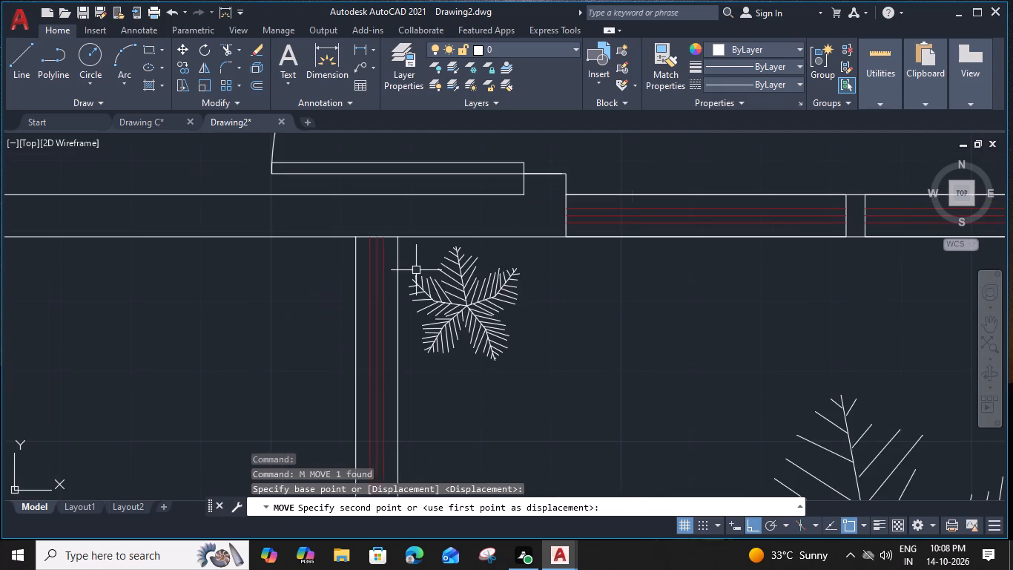
Copy the upper-left corner plant twice downward along the Dining–Open Courtyard wall.
{"action": "left_click", "coordinate": [449, 301]}
{"action": "key", "text": "c"}
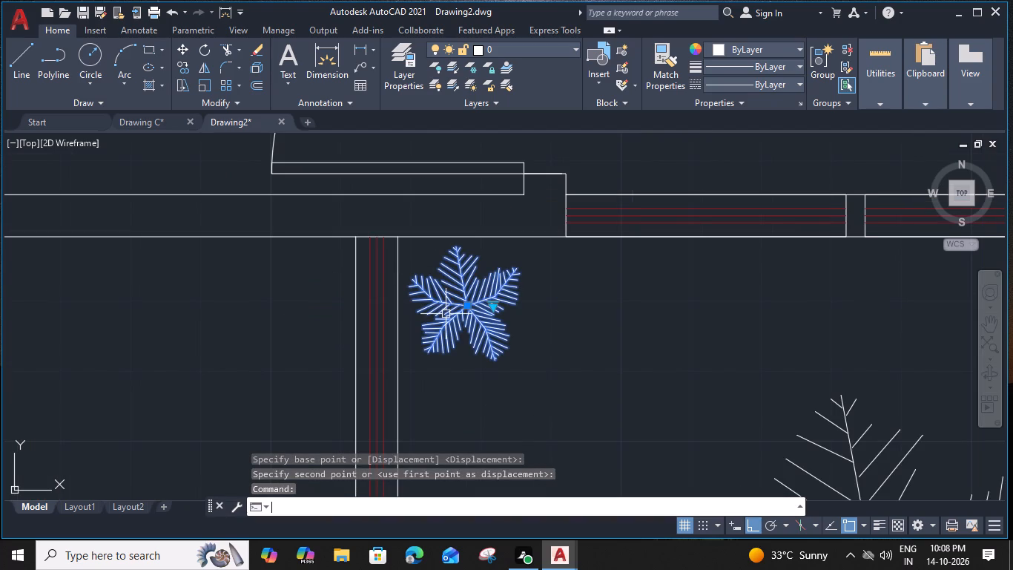
{"action": "key", "text": "o"}
{"action": "key", "text": "space"}
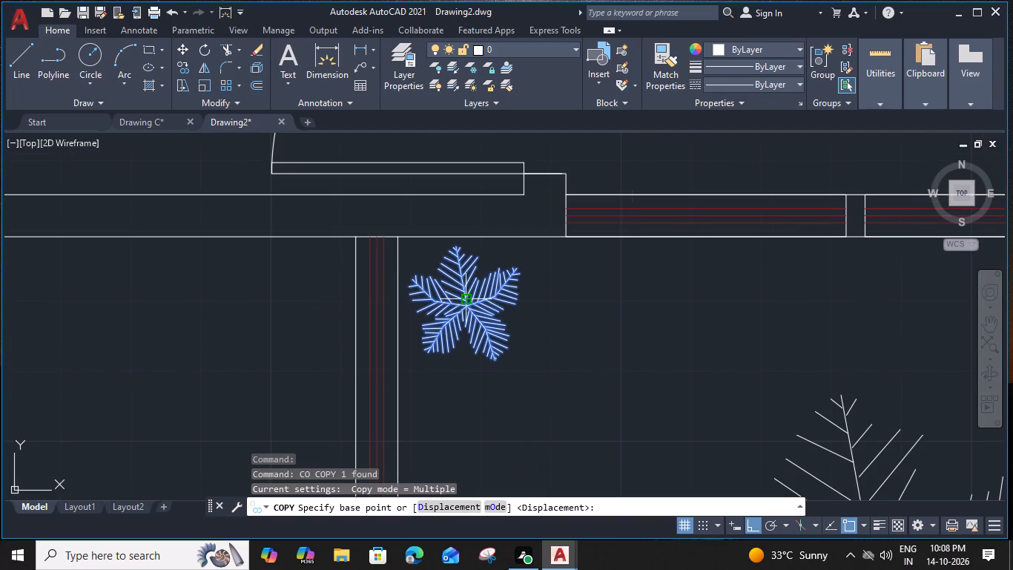
{"action": "left_click", "coordinate": [463, 307]}
{"action": "middle_click_drag", "start_coordinate": [461, 389], "coordinate": [463, 279]}
{"action": "left_click", "coordinate": [463, 307]}
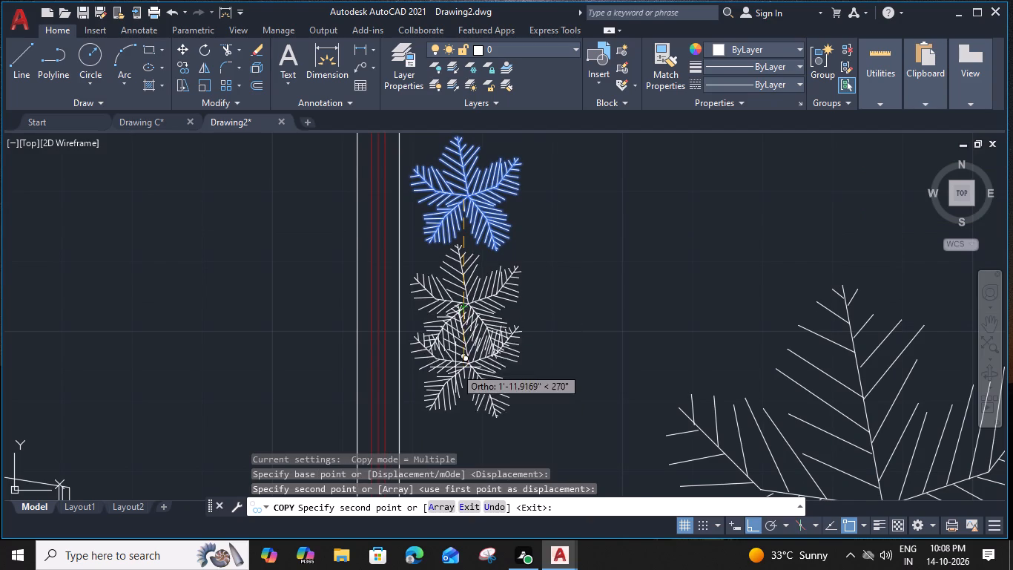
{"action": "middle_click_drag", "start_coordinate": [457, 359], "coordinate": [457, 263]}
{"action": "left_click", "coordinate": [461, 314]}
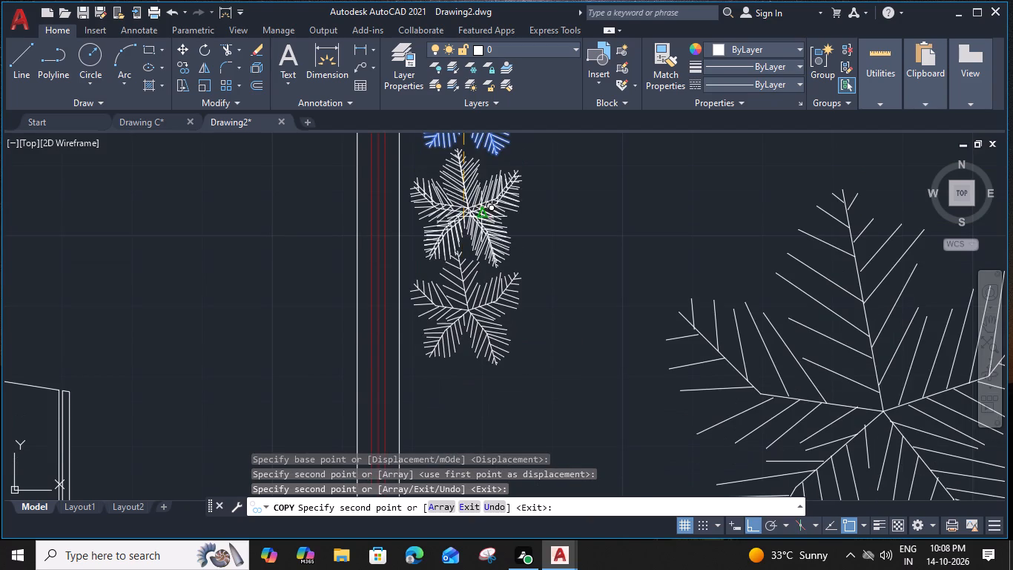
Place three more copies to the right along the courtyard's upper wall, the first about 1'-4" from the corner plant.
{"action": "middle_click_drag", "start_coordinate": [481, 215], "coordinate": [424, 344]}
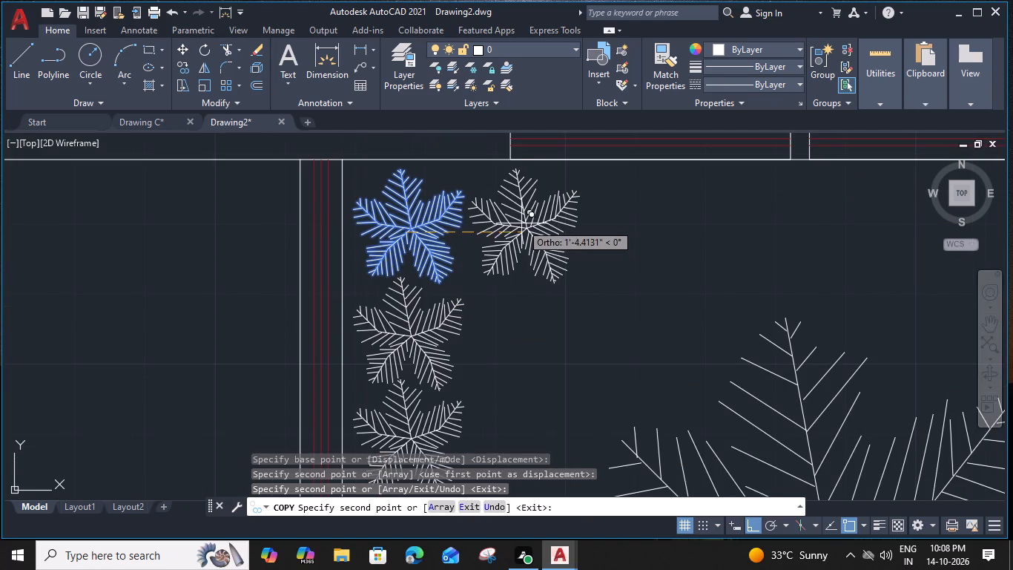
{"action": "left_click", "coordinate": [521, 223]}
{"action": "left_click", "coordinate": [630, 235]}
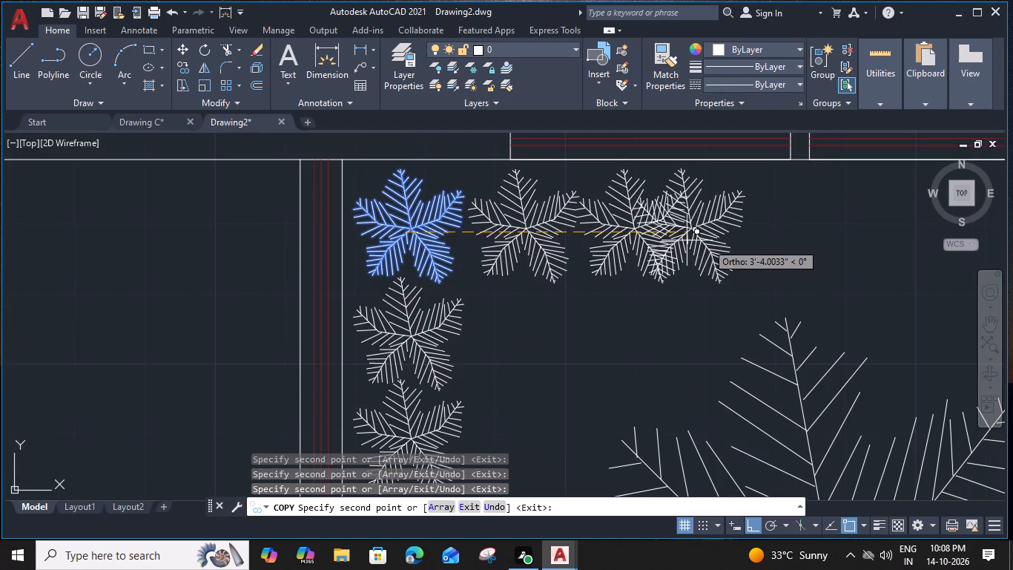
{"action": "left_click", "coordinate": [740, 244]}
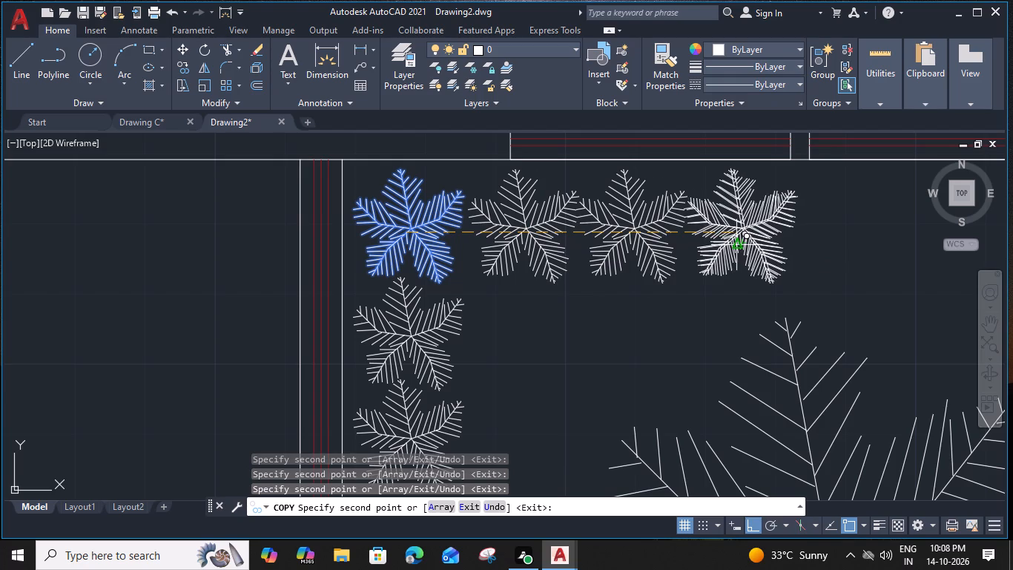
Place three more evenly spaced copies at the right end of the courtyard's upper wall, starting from the corner.
{"action": "middle_click_drag", "start_coordinate": [717, 256], "coordinate": [192, 245]}
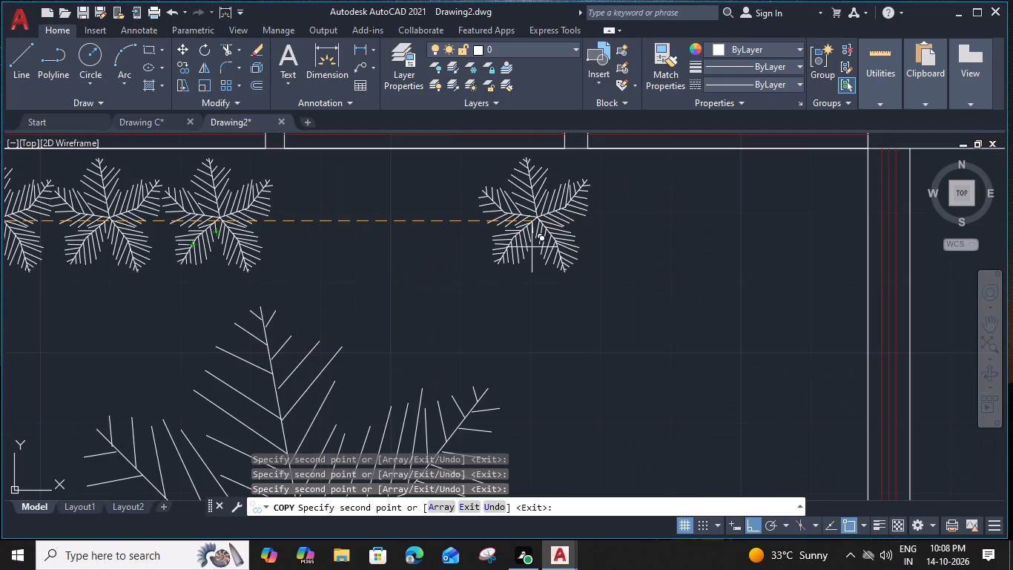
{"action": "left_click", "coordinate": [799, 223]}
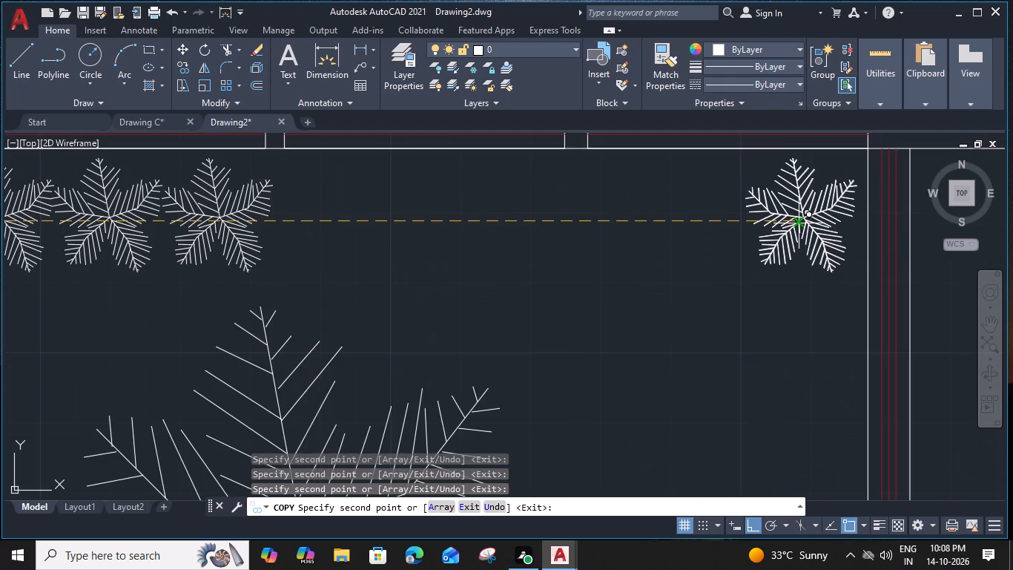
{"action": "left_click", "coordinate": [684, 225]}
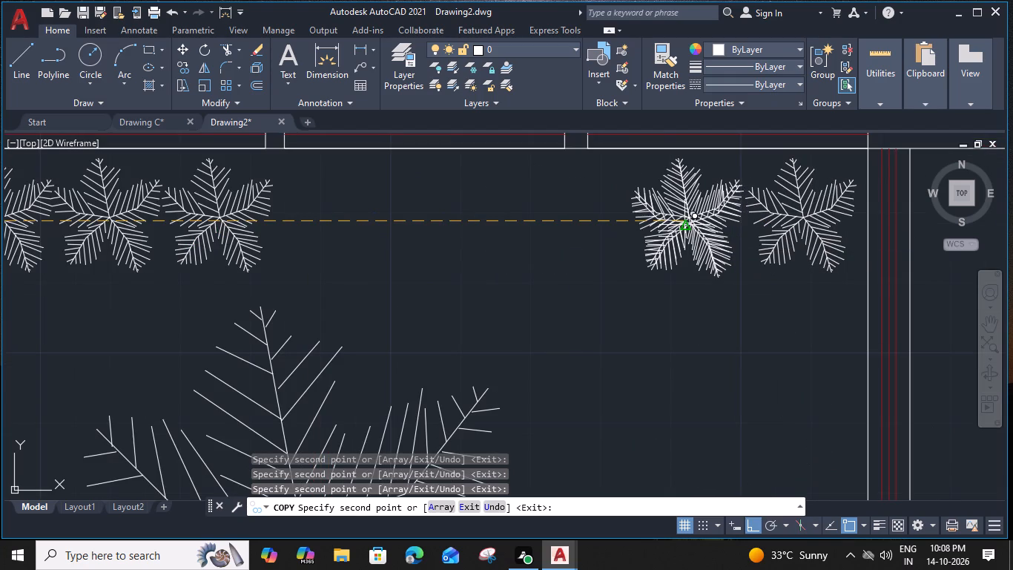
{"action": "left_click", "coordinate": [571, 220]}
{"action": "key", "text": "Escape"}
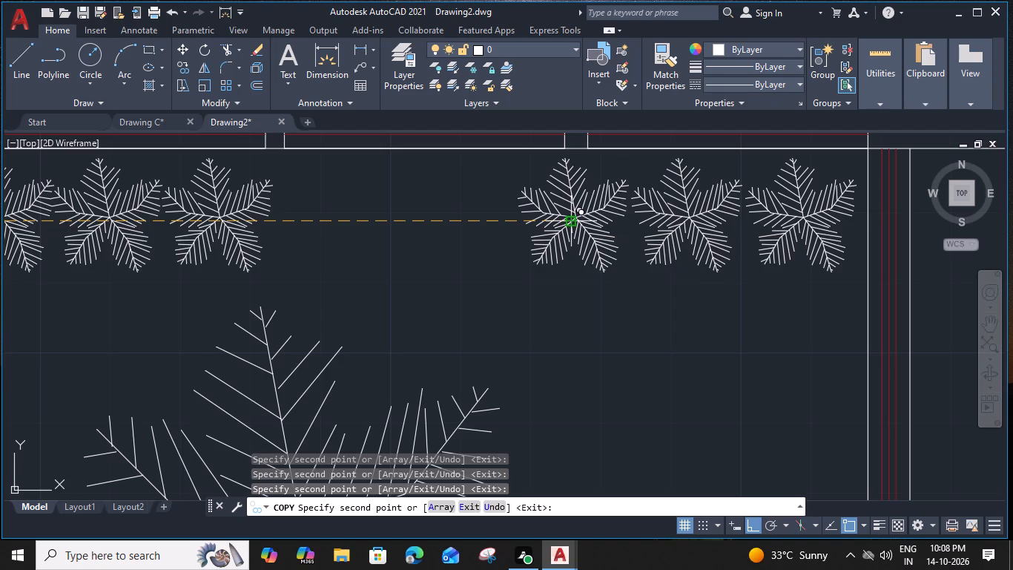
Copy the upper-right corner plant twice downward along the Open Courtyard–Kitchen wall.
{"action": "left_click", "coordinate": [797, 209]}
{"action": "key", "text": "c"}
{"action": "type", "text": "O"}
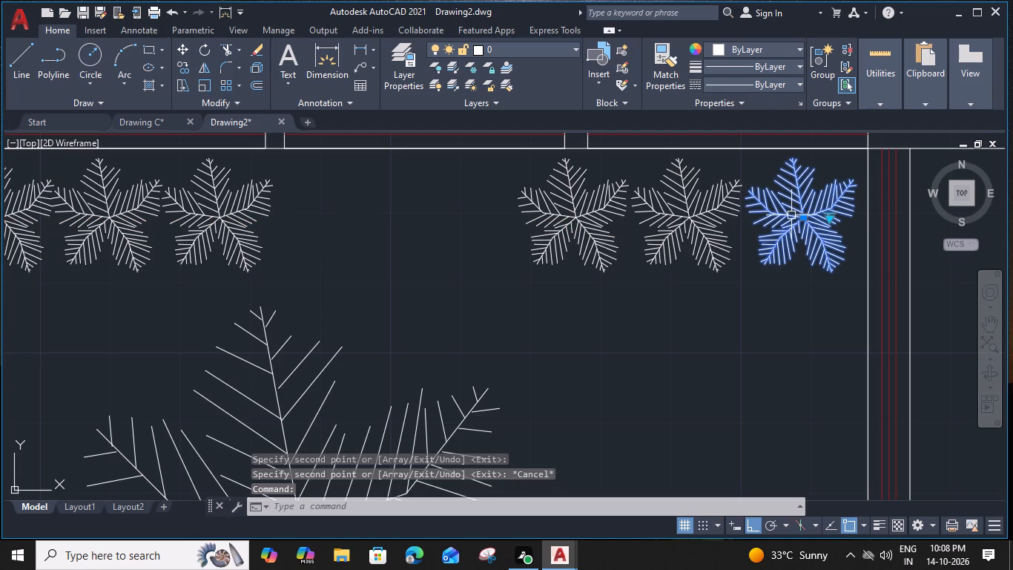
{"action": "key", "text": "space"}
{"action": "left_click", "coordinate": [814, 220]}
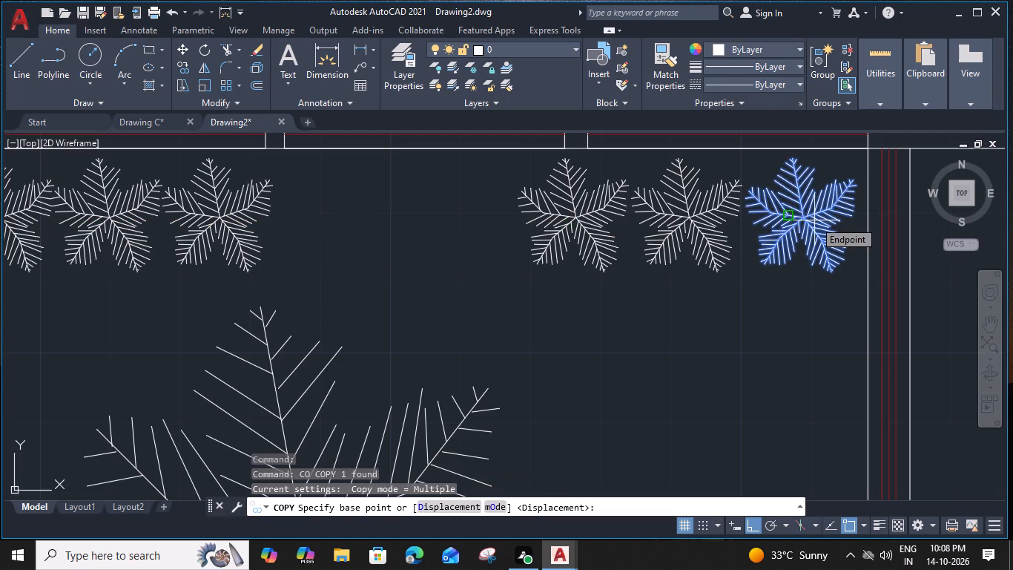
{"action": "left_click", "coordinate": [808, 347]}
{"action": "middle_click_drag", "start_coordinate": [805, 393], "coordinate": [769, 249]}
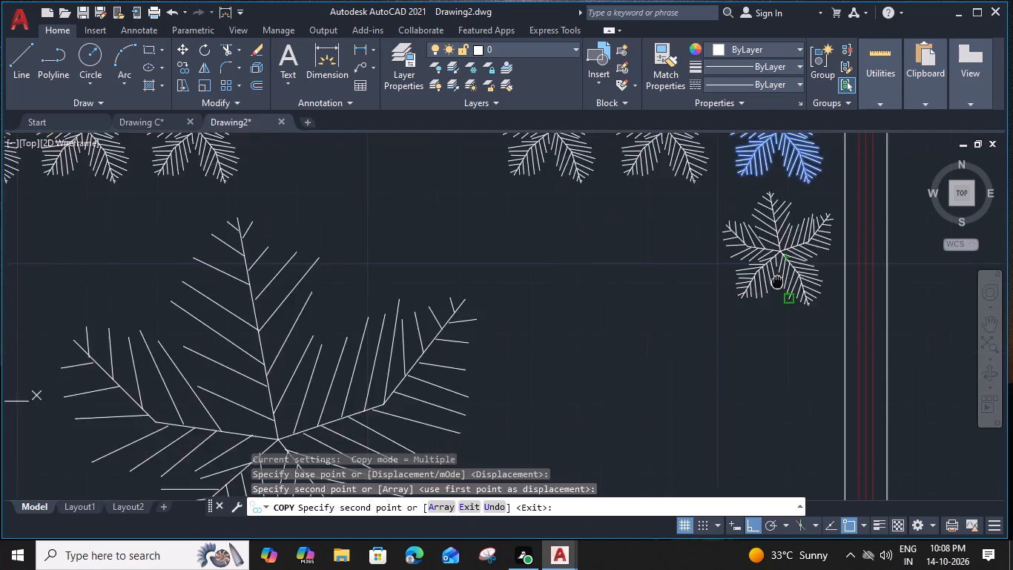
{"action": "middle_click_drag", "start_coordinate": [769, 249], "coordinate": [749, 183]}
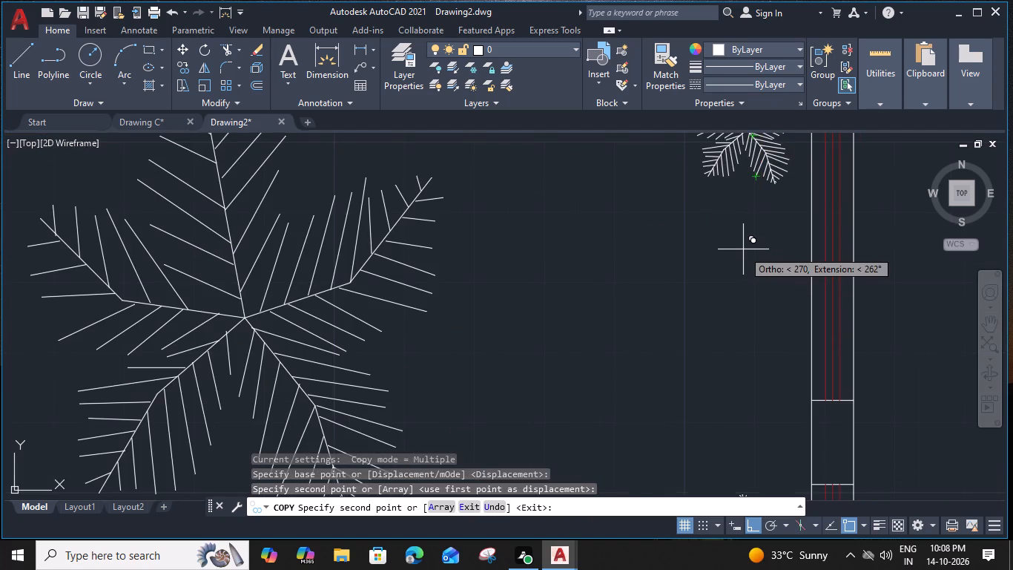
{"action": "left_click", "coordinate": [745, 253]}
{"action": "key", "text": "Escape"}
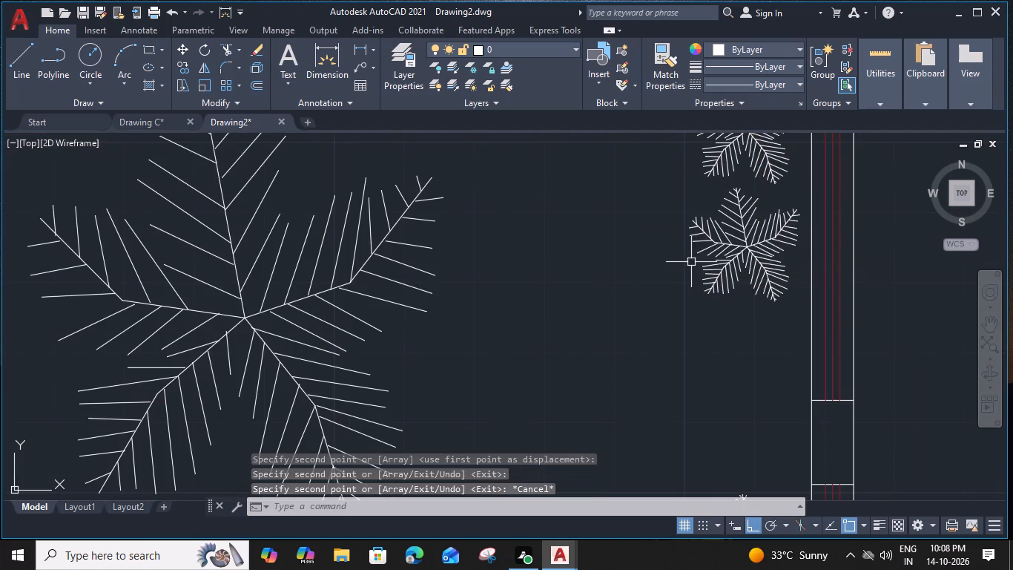
Move the large tree slightly right and down so it sits centred between the courtyard's border plants.
{"action": "scroll", "coordinate": [688, 258], "scroll_direction": "down", "scroll_amount": 3}
{"action": "middle_click_drag", "start_coordinate": [589, 294], "coordinate": [614, 293]}
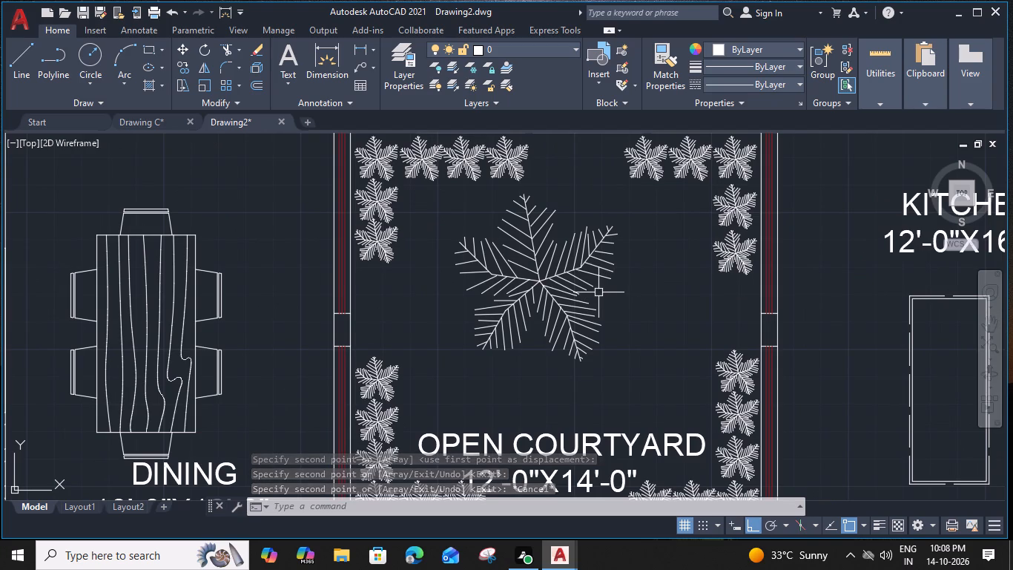
{"action": "scroll", "coordinate": [621, 284], "scroll_direction": "down", "scroll_amount": 1}
{"action": "middle_click_drag", "start_coordinate": [637, 307], "coordinate": [652, 272]}
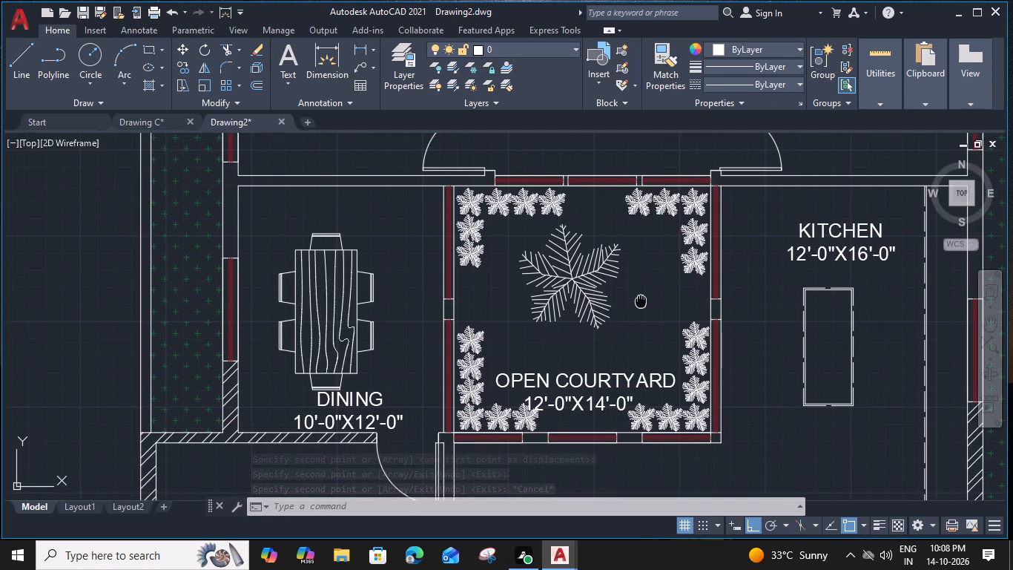
{"action": "left_click", "coordinate": [580, 249]}
{"action": "type", "text": "M"}
{"action": "key", "text": "space"}
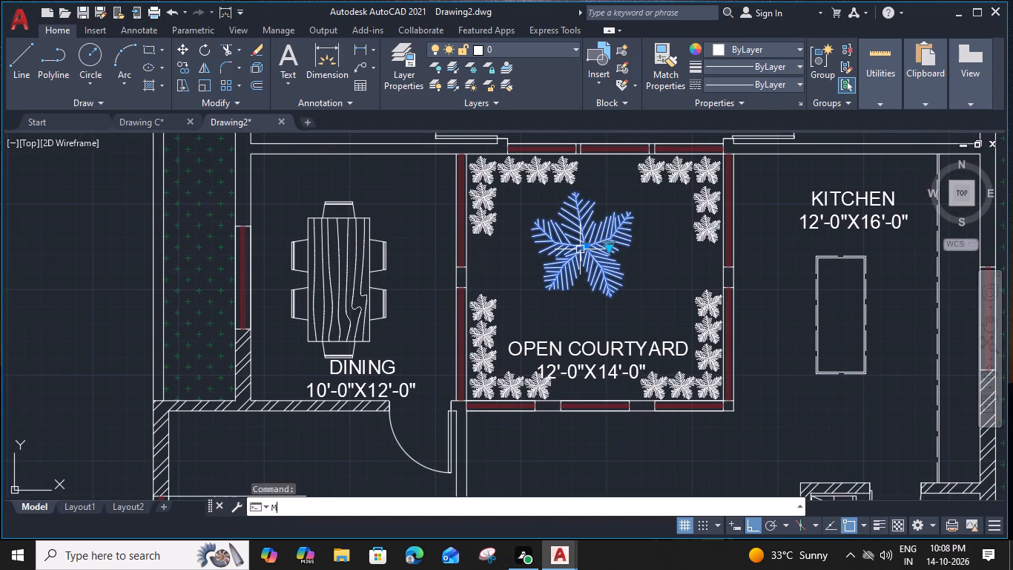
{"action": "left_click", "coordinate": [633, 213]}
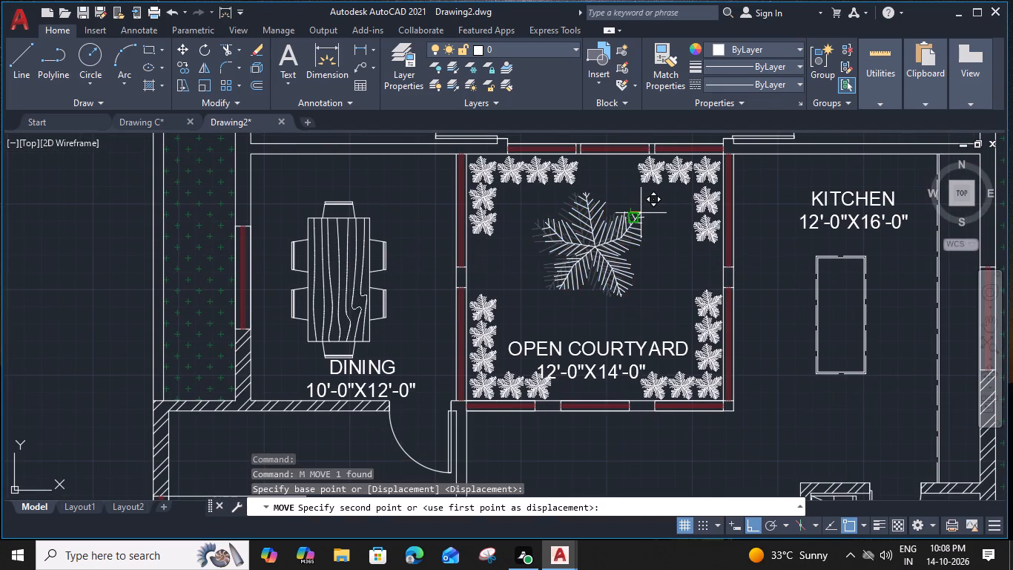
{"action": "left_click", "coordinate": [647, 214]}
{"action": "left_click", "coordinate": [603, 252]}
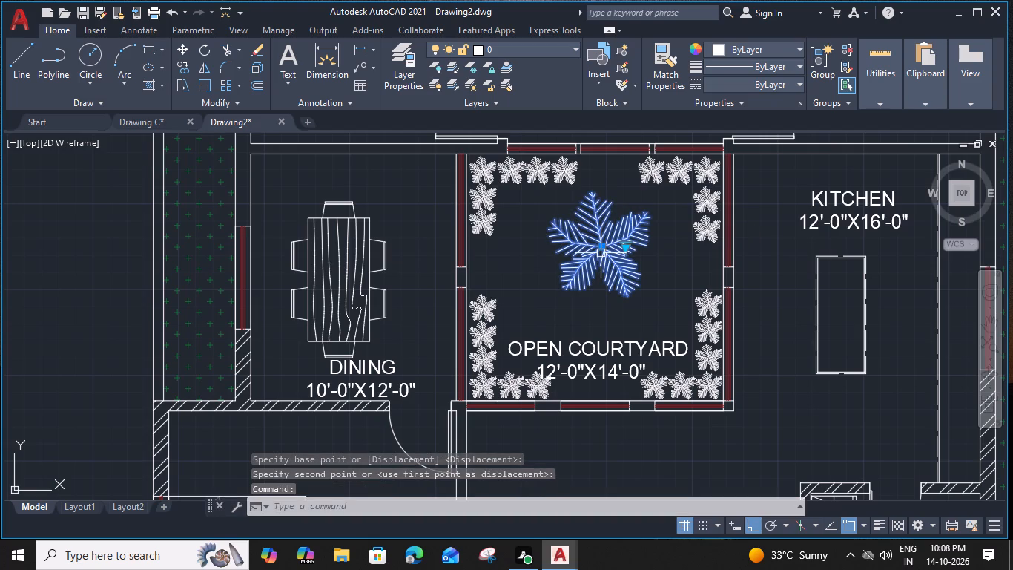
{"action": "type", "text": "M"}
{"action": "key", "text": "space"}
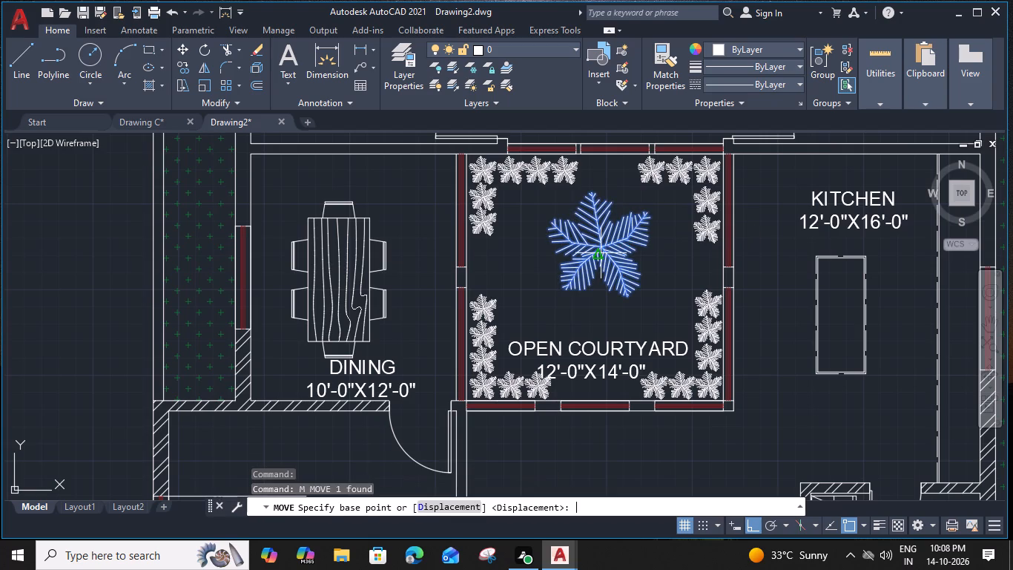
{"action": "left_click", "coordinate": [565, 290]}
{"action": "left_click", "coordinate": [562, 312]}
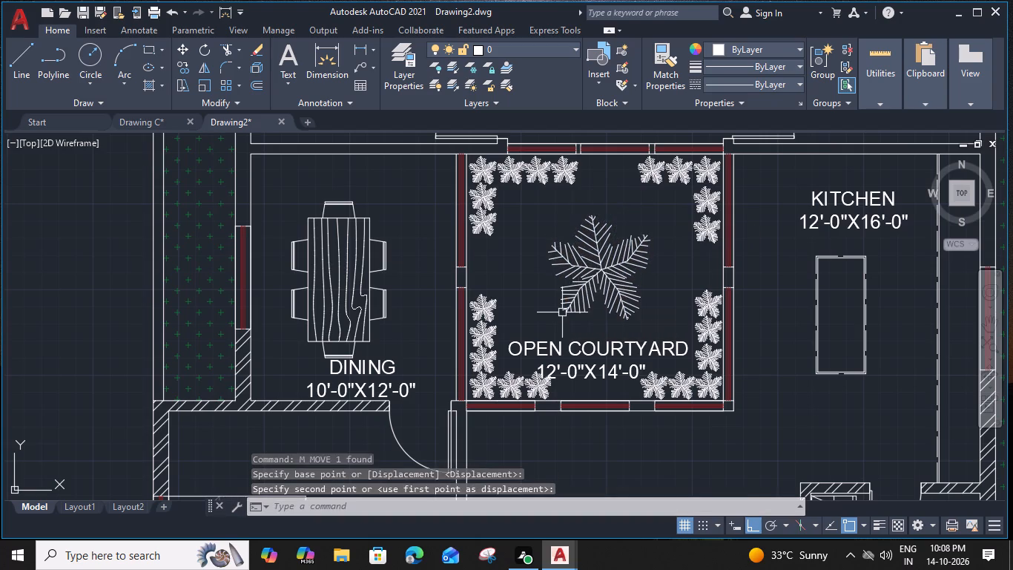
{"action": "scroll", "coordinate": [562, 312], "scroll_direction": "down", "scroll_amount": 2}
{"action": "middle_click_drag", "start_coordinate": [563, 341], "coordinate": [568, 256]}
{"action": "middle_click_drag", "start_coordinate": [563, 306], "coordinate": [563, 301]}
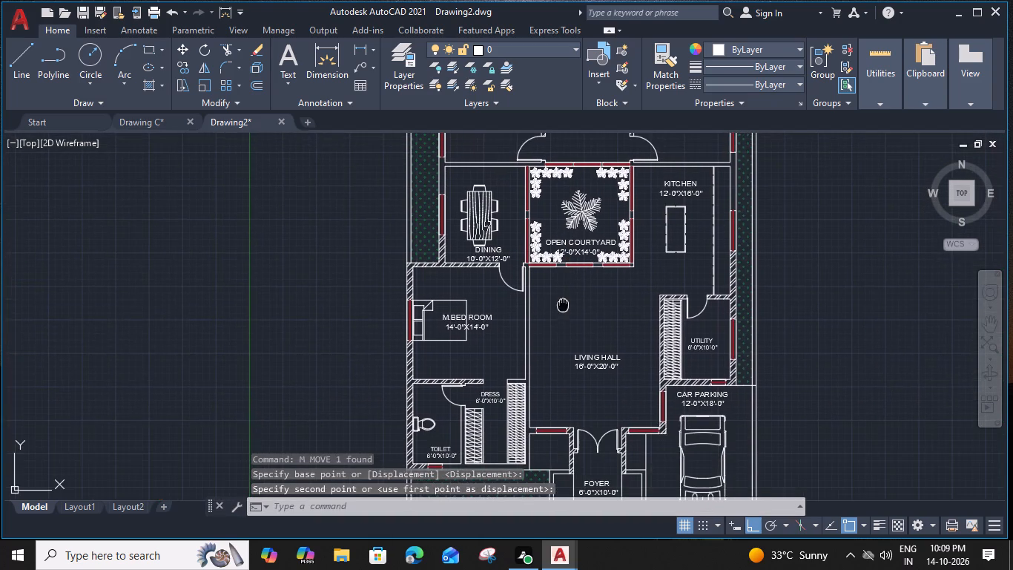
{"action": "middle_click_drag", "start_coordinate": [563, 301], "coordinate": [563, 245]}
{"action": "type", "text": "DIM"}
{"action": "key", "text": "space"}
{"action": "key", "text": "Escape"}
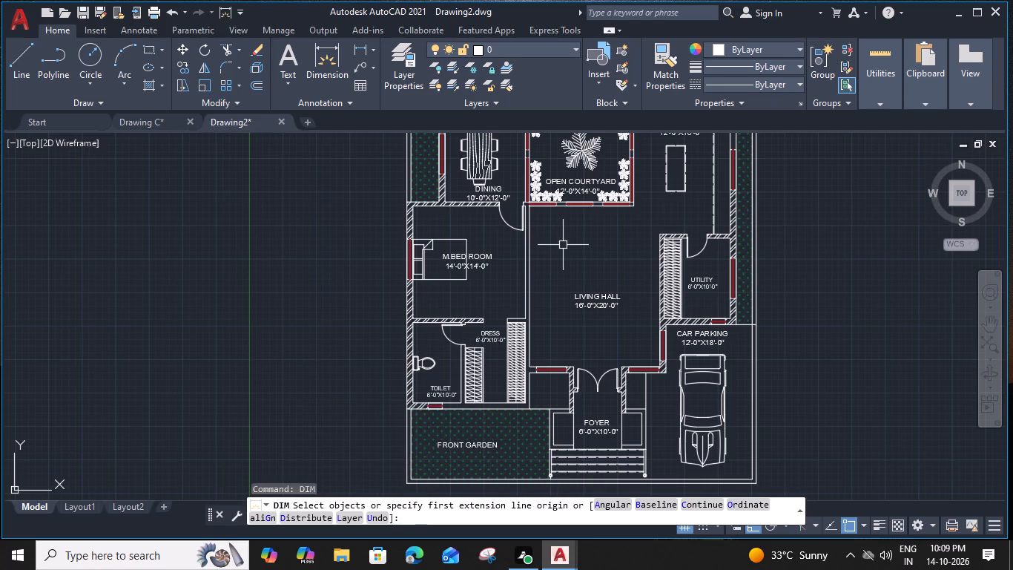
Add a vertical linear dimension to the plot's right outer boundary line, placed just outside the plan.
{"action": "type", "text": "DIMLI"}
{"action": "key", "text": "space"}
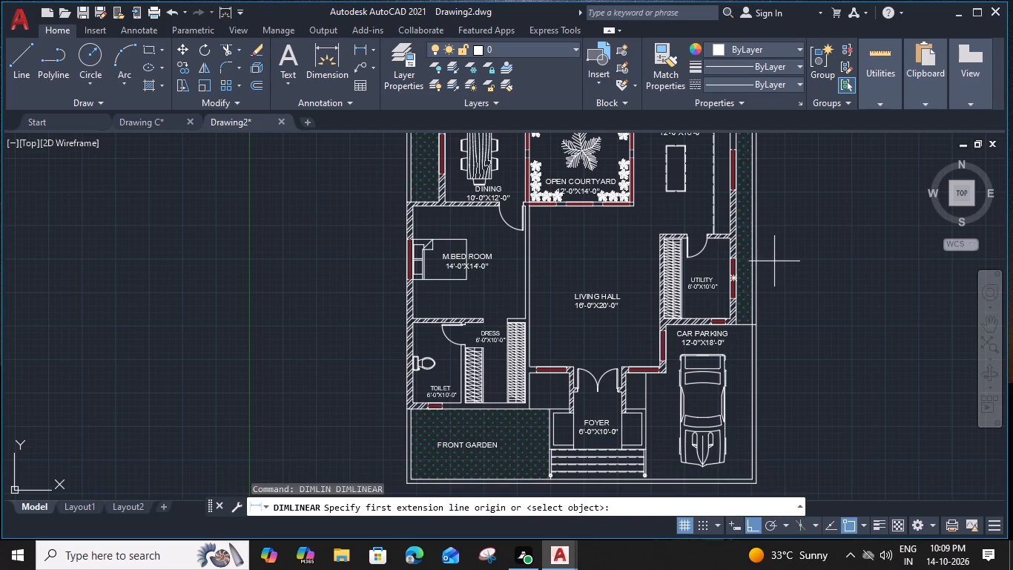
{"action": "key", "text": "space"}
{"action": "left_click", "coordinate": [759, 255]}
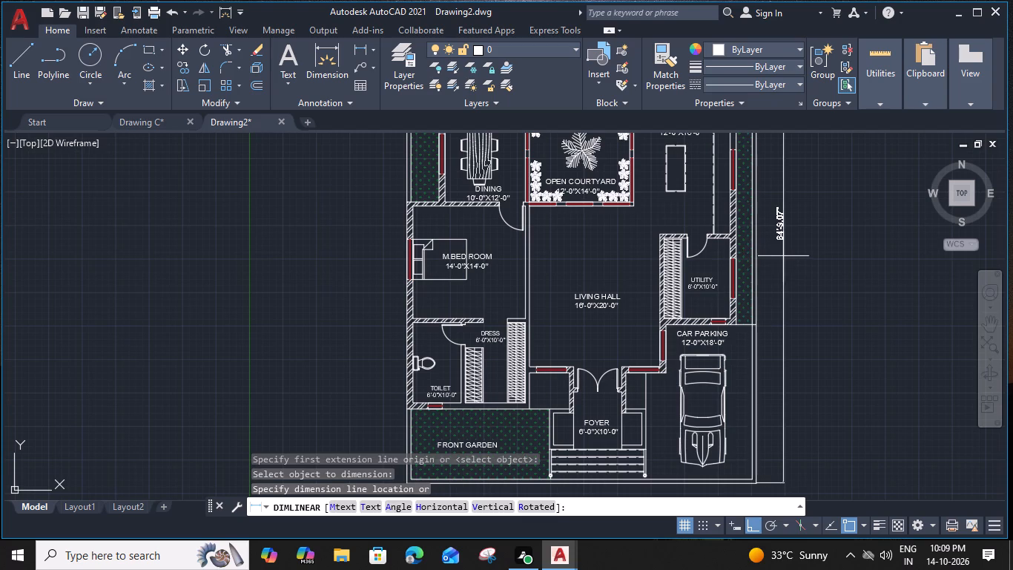
{"action": "left_click", "coordinate": [774, 258]}
{"action": "middle_click_drag", "start_coordinate": [613, 240], "coordinate": [774, 258]}
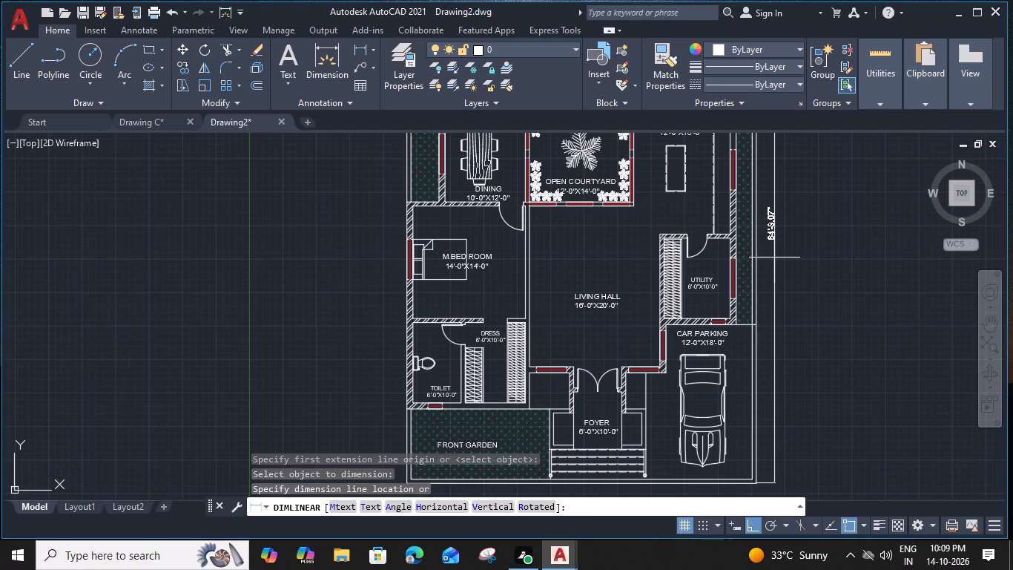
Add a horizontal linear dimension to the plot's upper outer boundary line, placed just above the plan.
{"action": "middle_click_drag", "start_coordinate": [774, 258], "coordinate": [636, 485]}
{"action": "key", "text": "space"}
{"action": "key", "text": "space"}
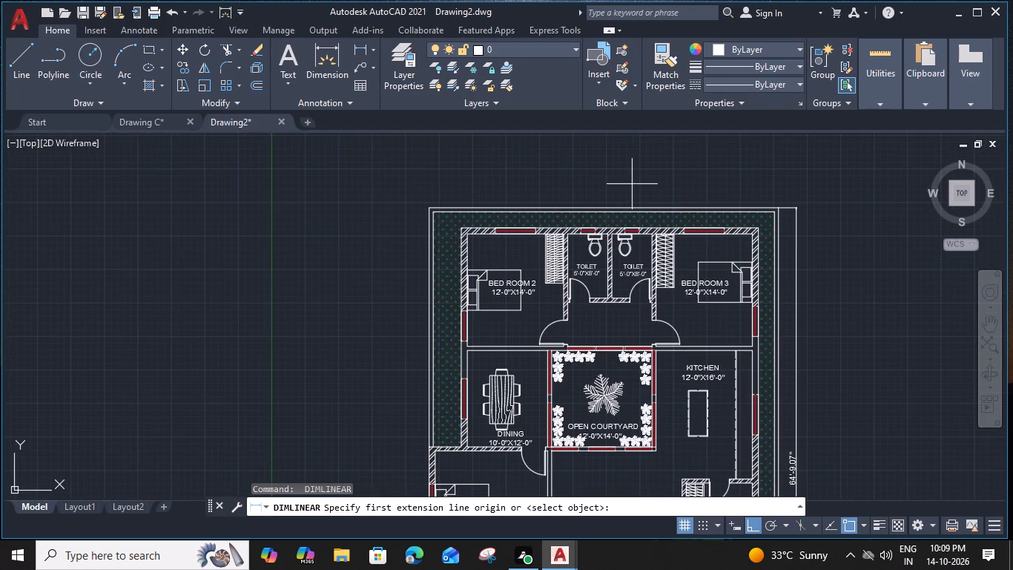
{"action": "left_click", "coordinate": [616, 206]}
{"action": "left_click", "coordinate": [615, 189]}
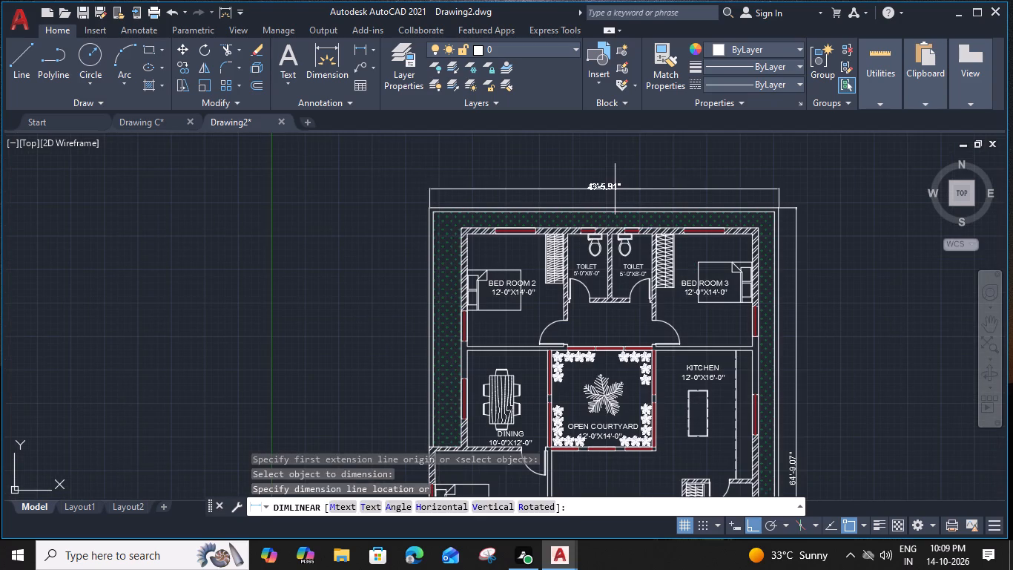
Draw a tall rectangle on the kitchen's right-hand counter, between the counter edge line and the window wall.
{"action": "scroll", "coordinate": [607, 255], "scroll_direction": "down", "scroll_amount": 2}
{"action": "middle_click_drag", "start_coordinate": [593, 335], "coordinate": [584, 238]}
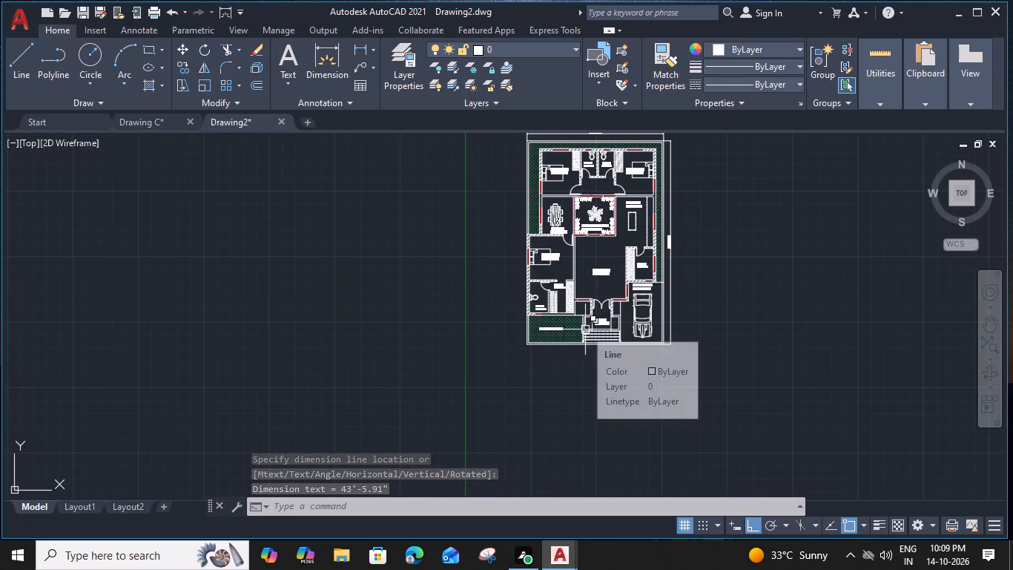
{"action": "scroll", "coordinate": [653, 210], "scroll_direction": "up", "scroll_amount": 2}
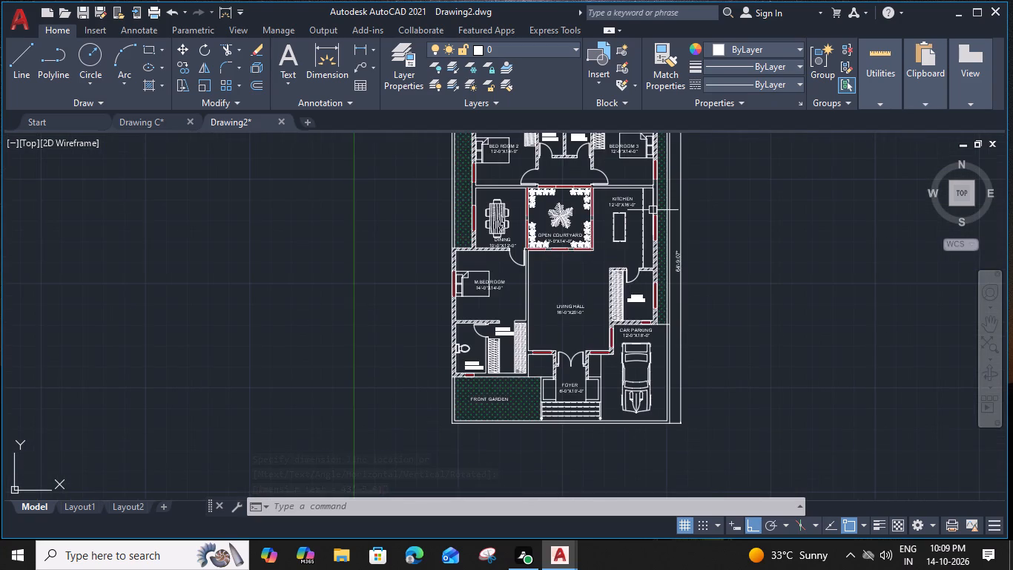
{"action": "scroll", "coordinate": [653, 210], "scroll_direction": "up", "scroll_amount": 3}
{"action": "middle_click_drag", "start_coordinate": [640, 216], "coordinate": [647, 243]}
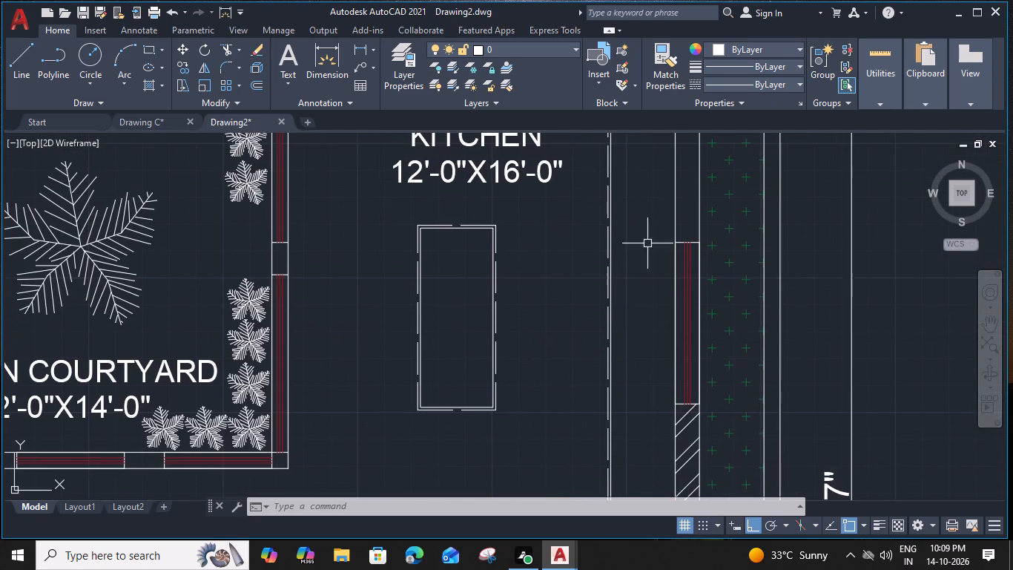
{"action": "middle_click_drag", "start_coordinate": [634, 197], "coordinate": [633, 224]}
{"action": "scroll", "coordinate": [627, 256], "scroll_direction": "up", "scroll_amount": 1}
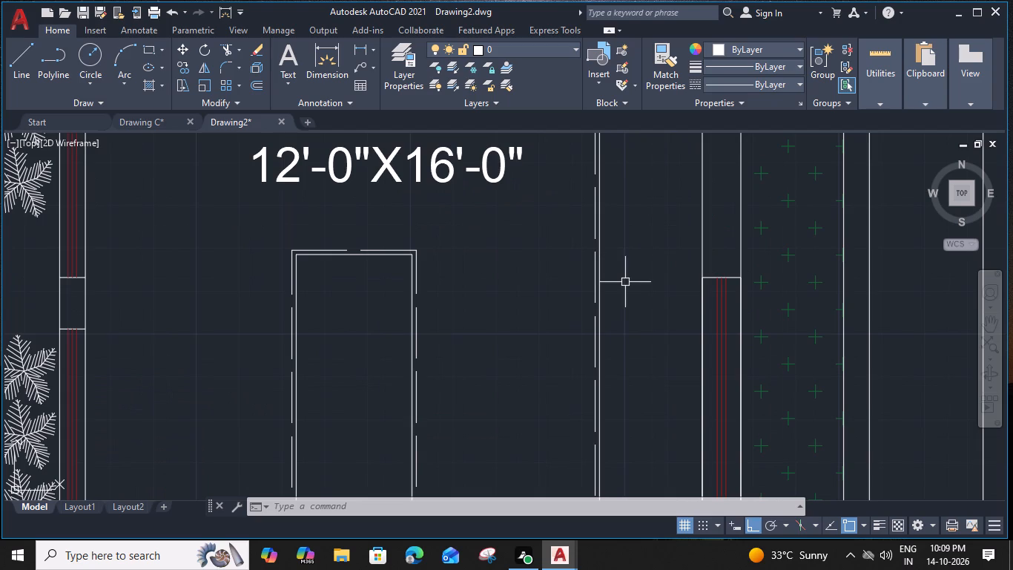
{"action": "type", "text": "REC"}
{"action": "key", "text": "space"}
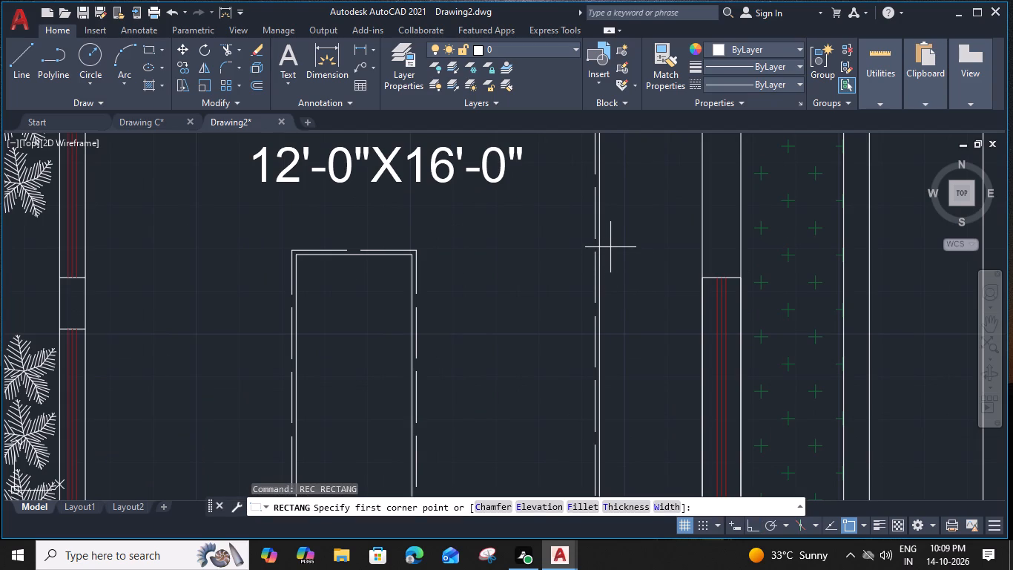
{"action": "left_click", "coordinate": [610, 247]}
{"action": "middle_click_drag", "start_coordinate": [647, 347], "coordinate": [627, 218]}
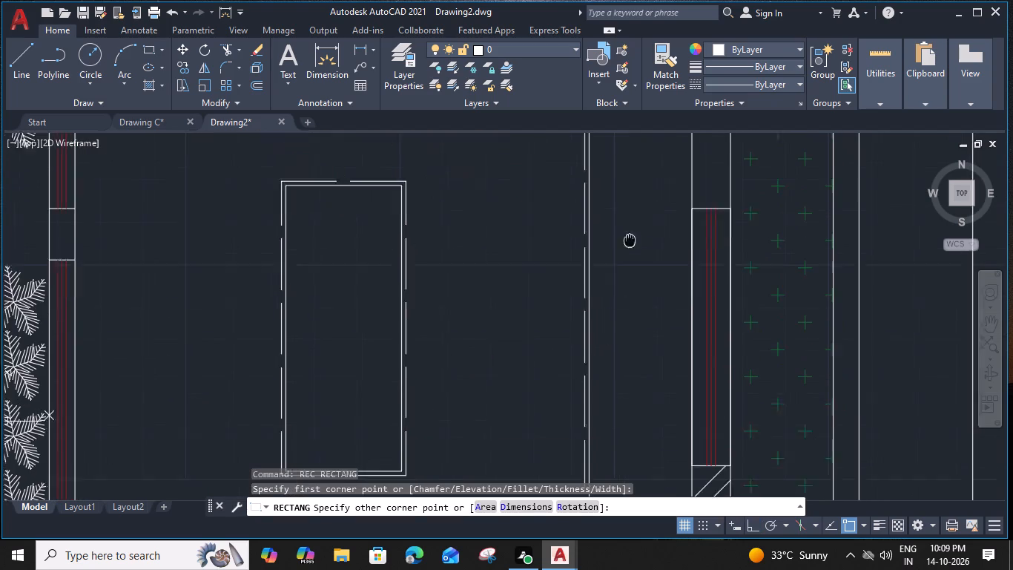
{"action": "scroll", "coordinate": [671, 313], "scroll_direction": "up", "scroll_amount": 1}
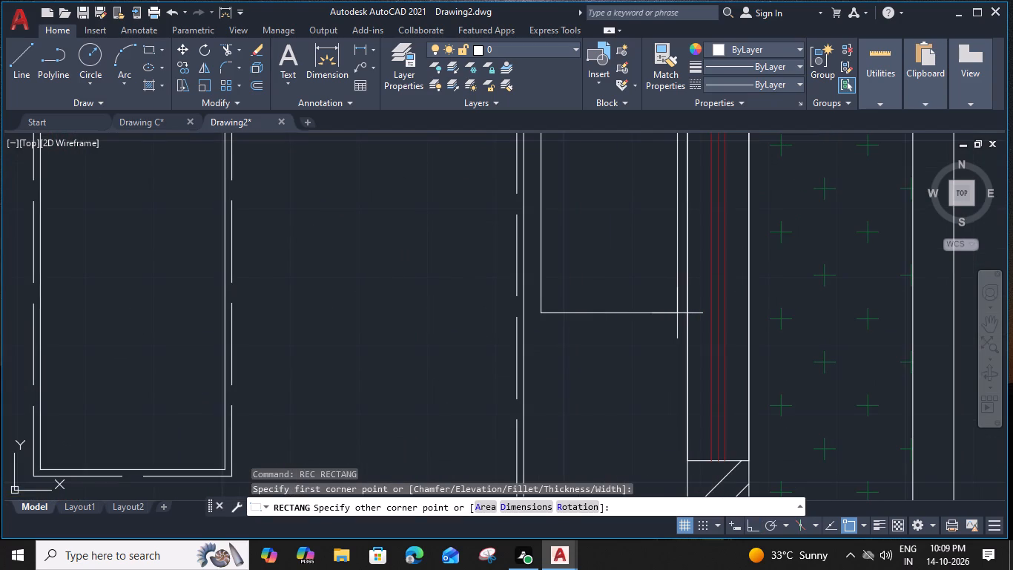
{"action": "left_click", "coordinate": [677, 313]}
Stretch the new counter rectangle's left edge slightly outward, closer to the counter edge line.
{"action": "middle_click_drag", "start_coordinate": [593, 289], "coordinate": [605, 392]}
{"action": "left_click", "coordinate": [554, 269]}
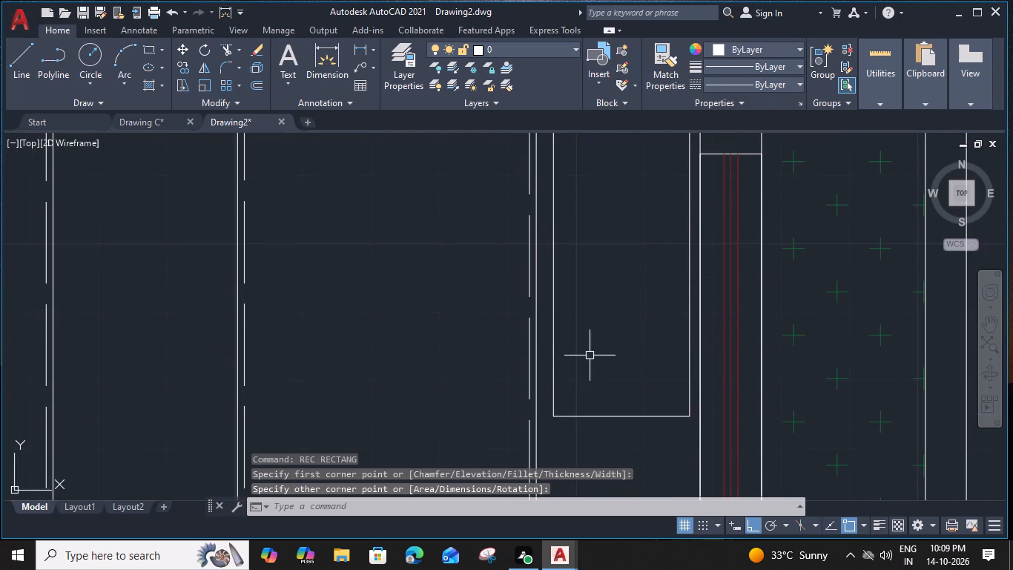
{"action": "middle_click_drag", "start_coordinate": [552, 229], "coordinate": [561, 271]}
{"action": "scroll", "coordinate": [561, 320], "scroll_direction": "up", "scroll_amount": 3}
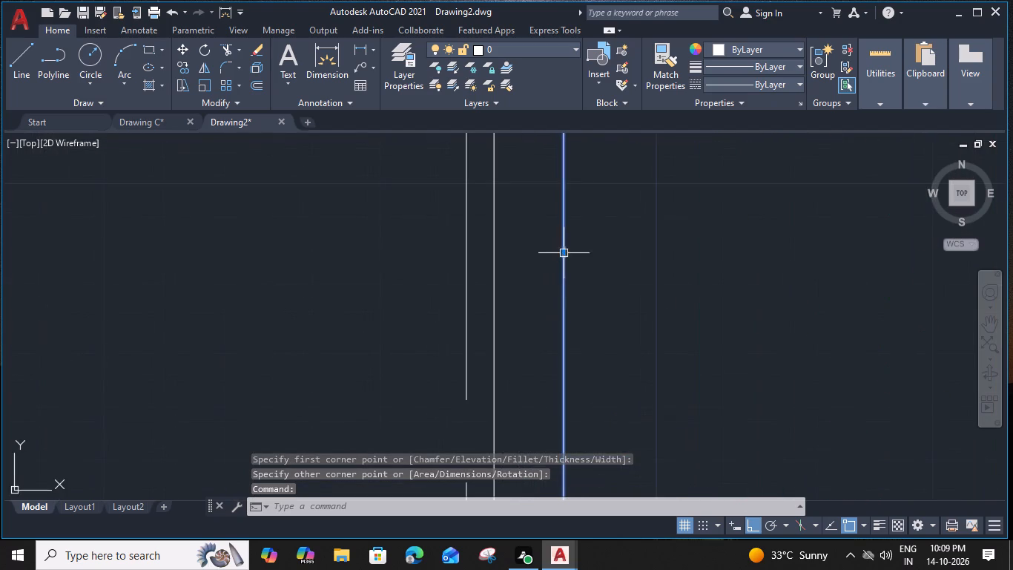
{"action": "left_click", "coordinate": [564, 255]}
{"action": "left_click", "coordinate": [534, 255]}
Offset the counter rectangle 2" inward.
{"action": "scroll", "coordinate": [535, 256], "scroll_direction": "down", "scroll_amount": 2}
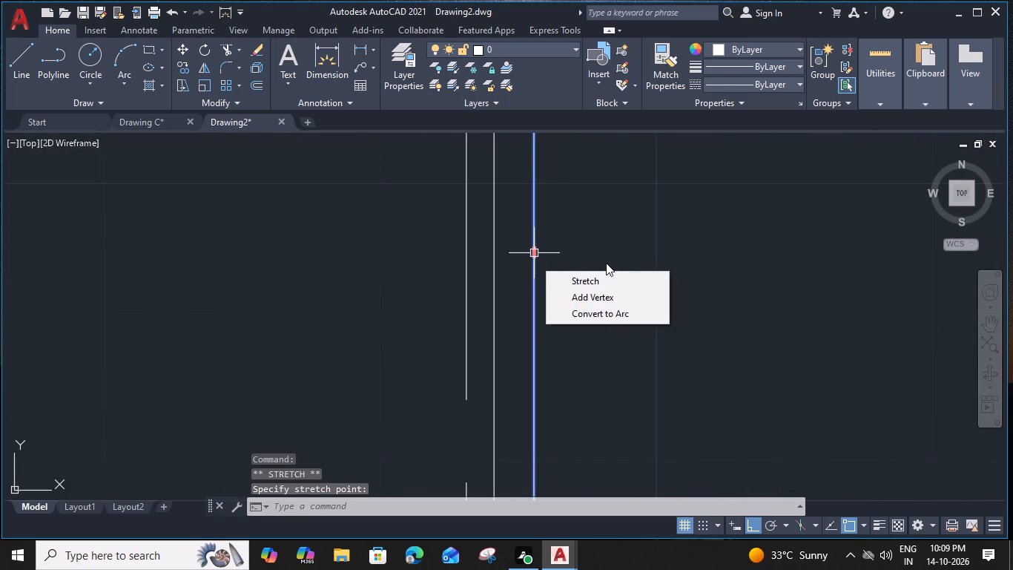
{"action": "scroll", "coordinate": [606, 263], "scroll_direction": "down", "scroll_amount": 3}
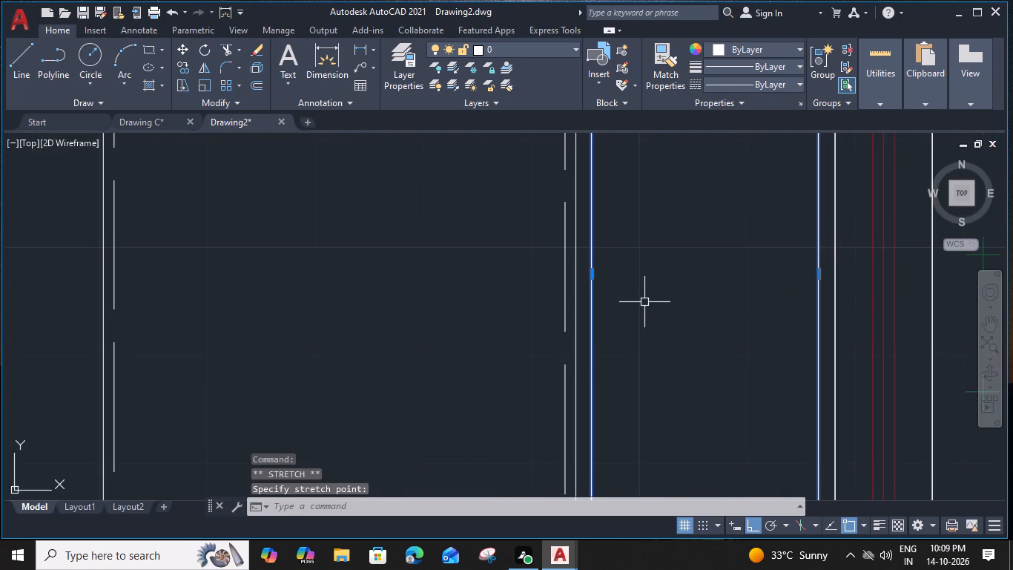
{"action": "middle_click_drag", "start_coordinate": [654, 311], "coordinate": [603, 363]}
{"action": "type", "text": "O 2\""}
{"action": "key", "text": "Return"}
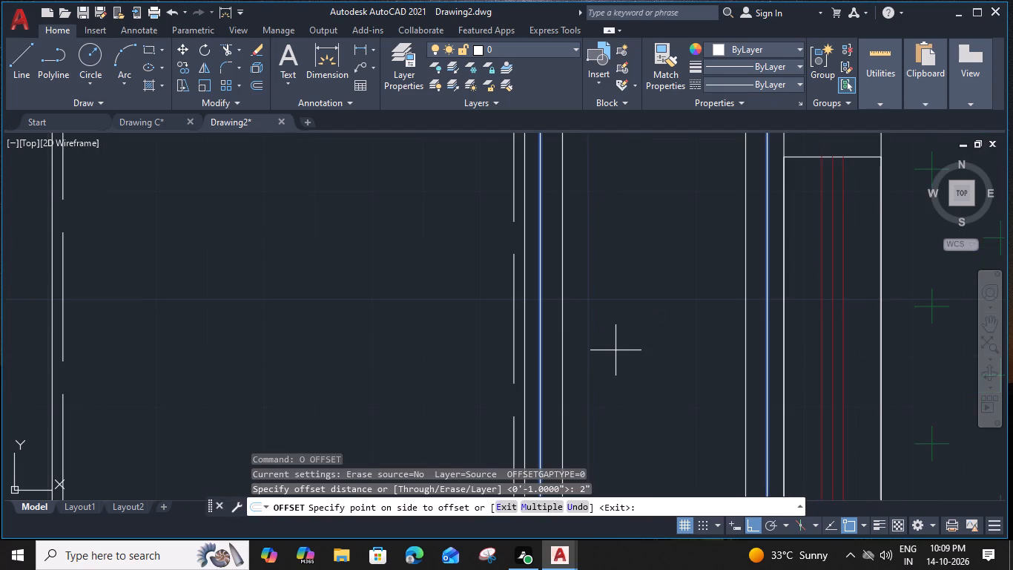
{"action": "left_click", "coordinate": [605, 350]}
{"action": "key", "text": "Escape"}
Offset the inner rectangle 1" outward to add a middle frame line between the two rectangles.
{"action": "middle_click_drag", "start_coordinate": [605, 307], "coordinate": [618, 377]}
{"action": "left_click", "coordinate": [641, 175]}
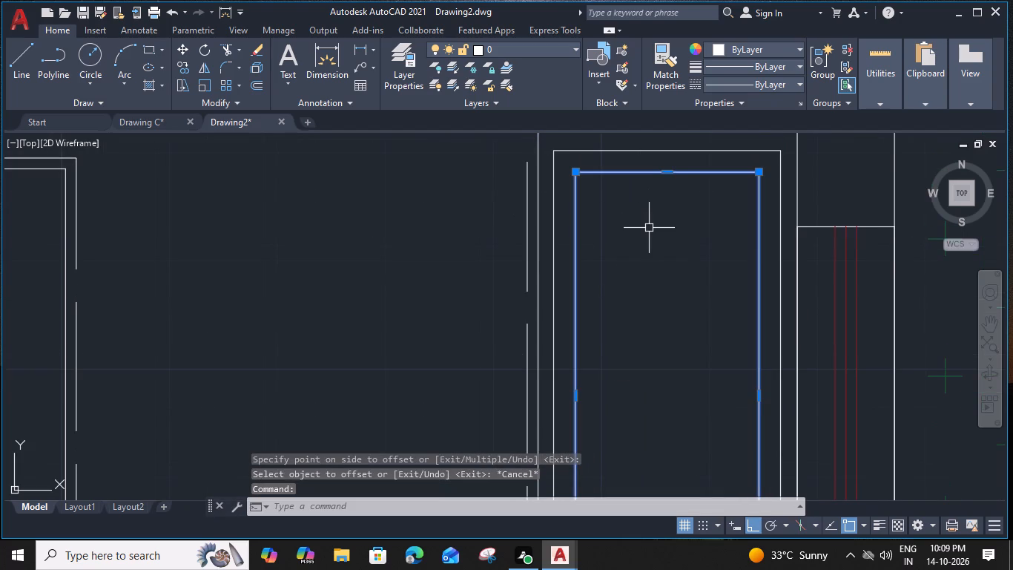
{"action": "type", "text": "O 1\""}
{"action": "key", "text": "Return"}
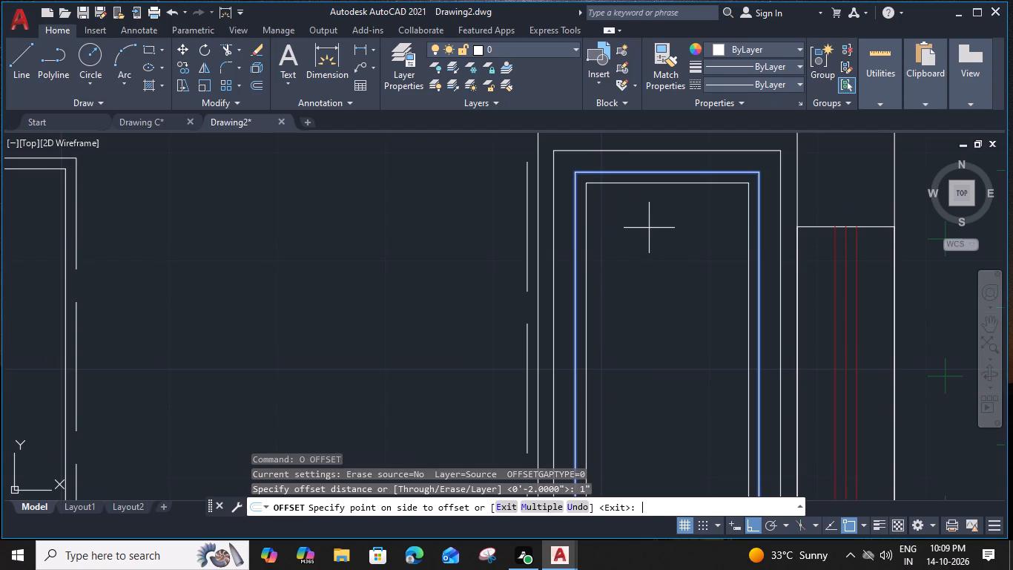
{"action": "left_click", "coordinate": [647, 163]}
{"action": "key", "text": "Escape"}
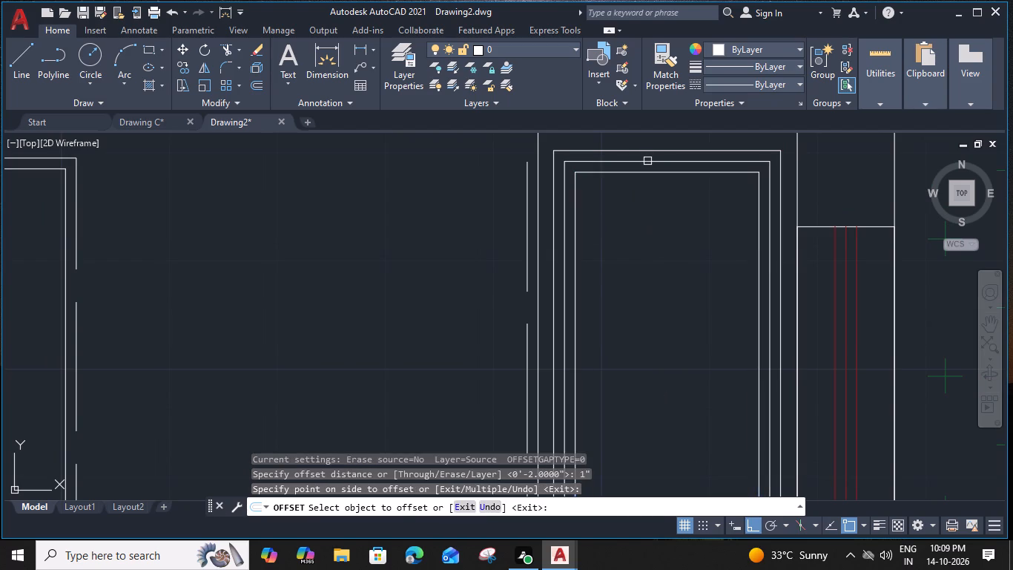
Draw diagonal lines joining the inner and outer rectangles at the upper-left and lower-left corners.
{"action": "type", "text": "L"}
{"action": "key", "text": "space"}
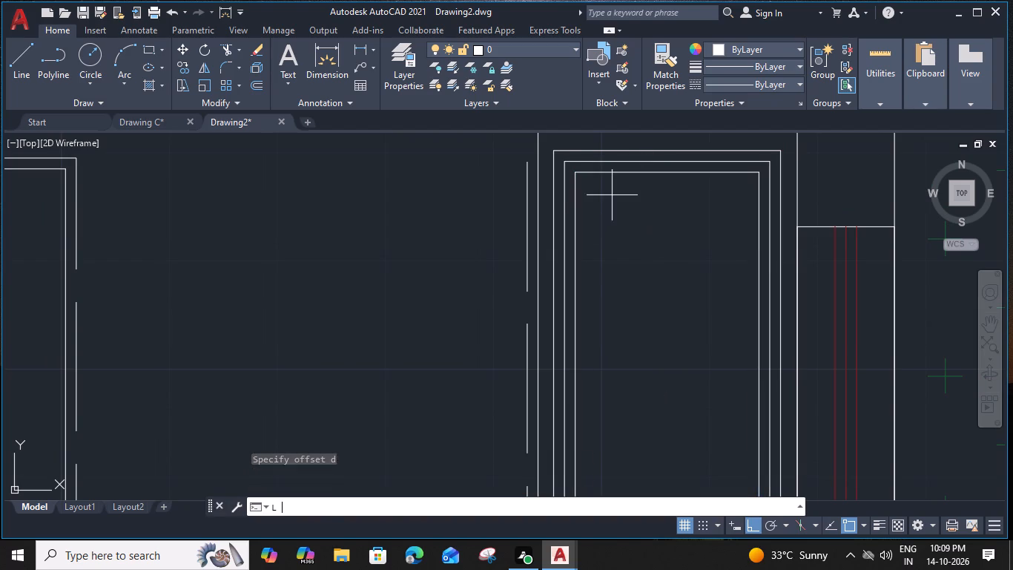
{"action": "left_click", "coordinate": [577, 176]}
{"action": "left_click", "coordinate": [554, 154]}
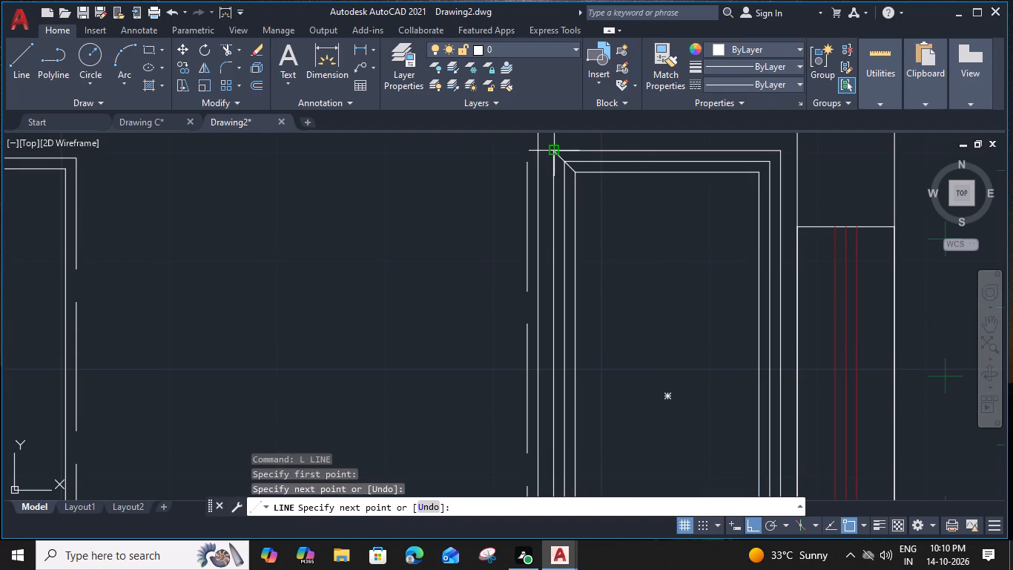
{"action": "key", "text": "Escape"}
{"action": "middle_click_drag", "start_coordinate": [616, 312], "coordinate": [570, 61]}
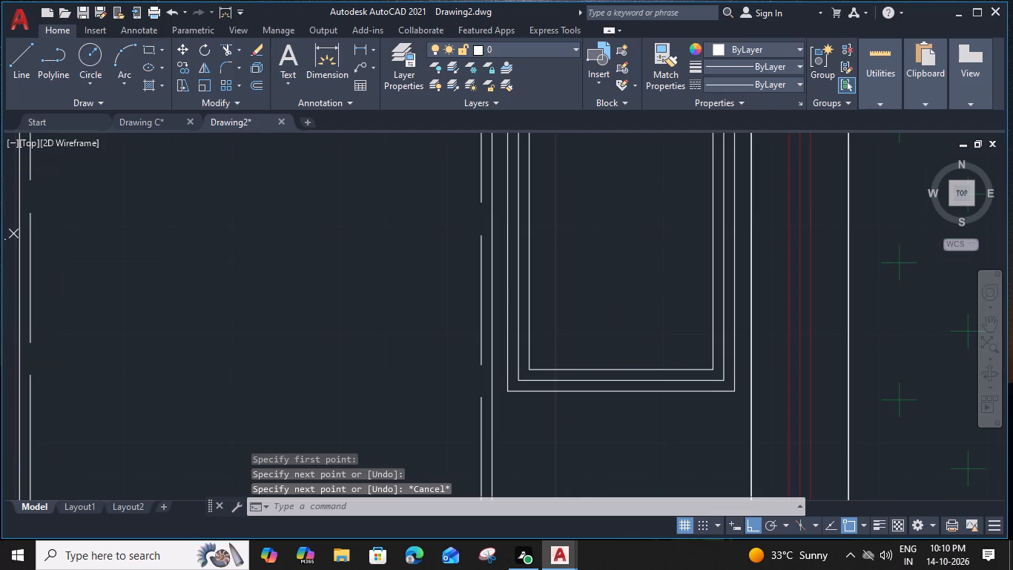
{"action": "key", "text": "l"}
{"action": "key", "text": "space"}
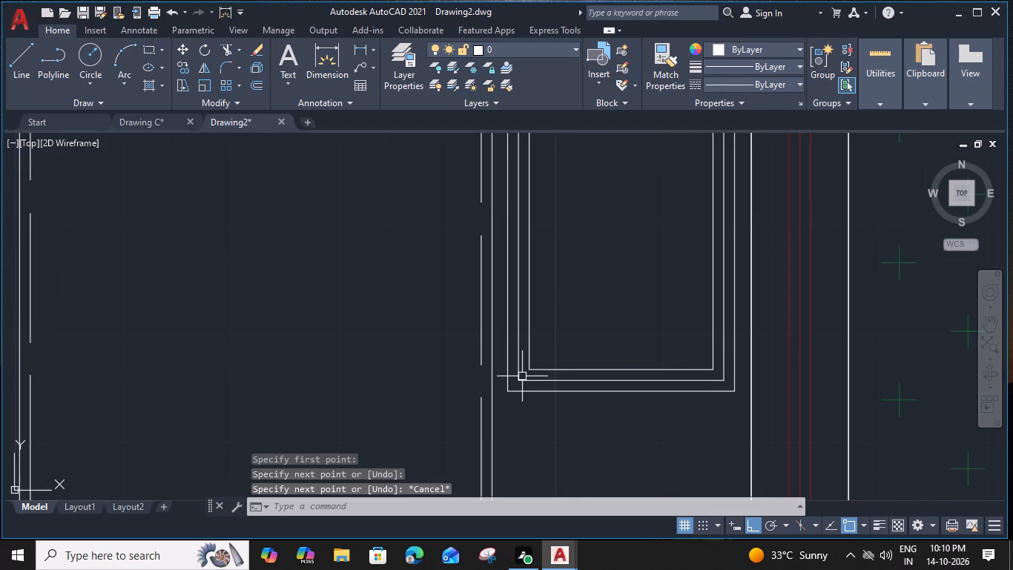
{"action": "left_click", "coordinate": [532, 370]}
{"action": "left_click", "coordinate": [511, 390]}
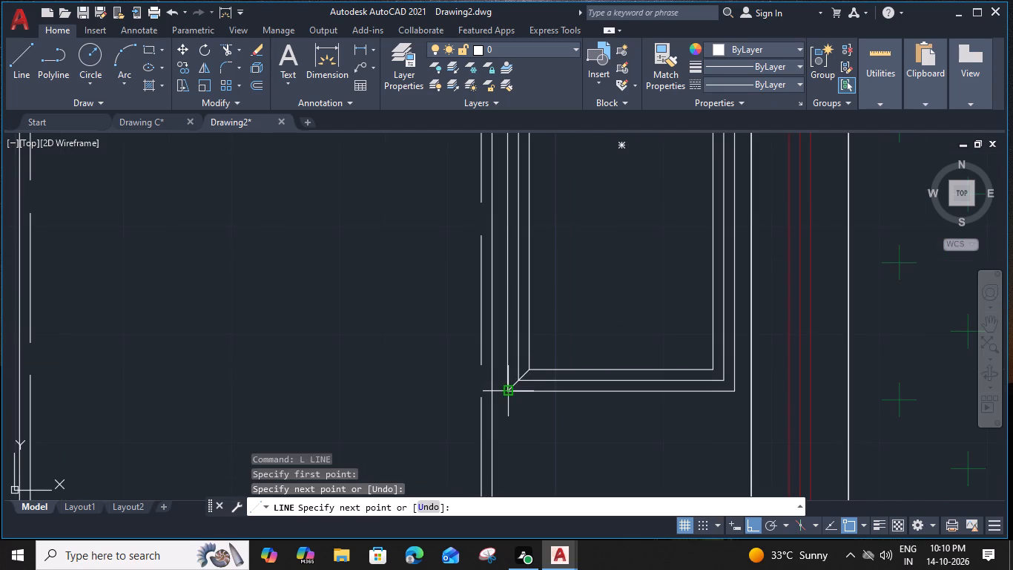
{"action": "key", "text": "Escape"}
Trim away the middle rectangle's left side between the two corner diagonals.
{"action": "type", "text": "TR"}
{"action": "key", "text": "space"}
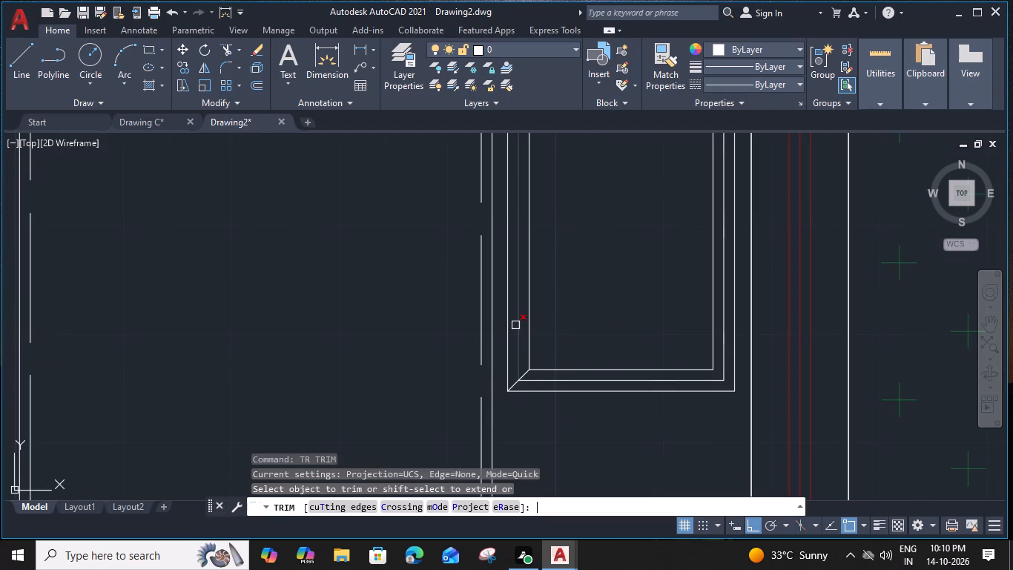
{"action": "left_click", "coordinate": [515, 325]}
{"action": "key", "text": "Escape"}
{"action": "type", "text": "TR"}
{"action": "key", "text": "space"}
{"action": "left_click", "coordinate": [519, 321]}
{"action": "left_click", "coordinate": [519, 302]}
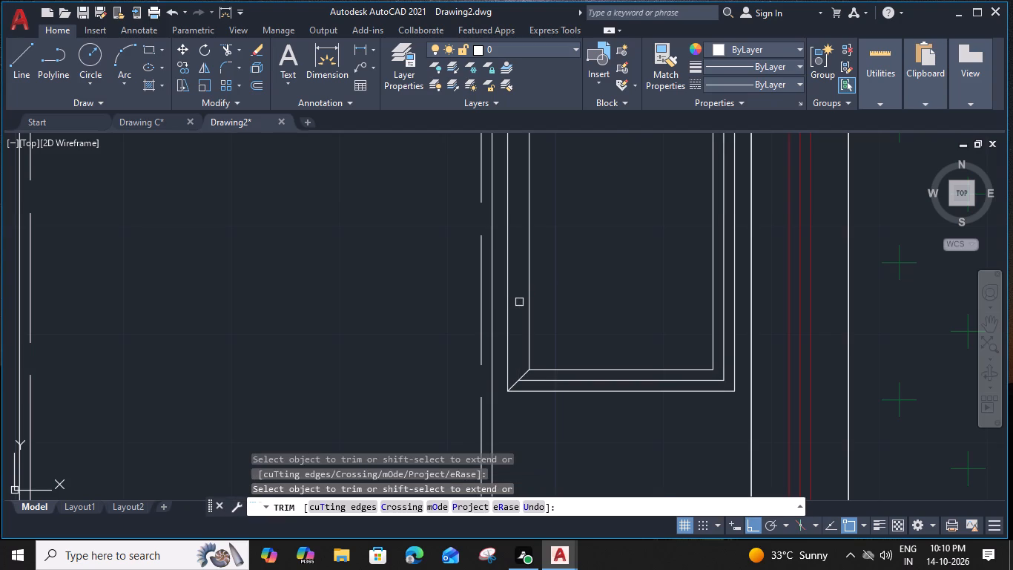
{"action": "scroll", "coordinate": [519, 301], "scroll_direction": "down", "scroll_amount": 1}
{"action": "middle_click_drag", "start_coordinate": [520, 303], "coordinate": [518, 405]}
{"action": "key", "text": "Escape"}
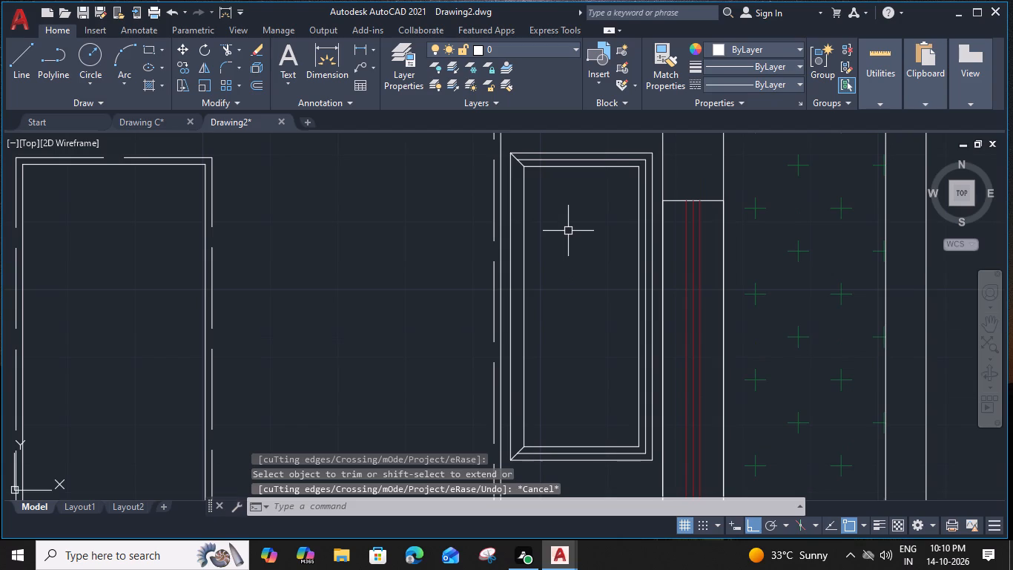
Draw a circle of about 5.3" radius centred across the width in the upper part of the counter rectangle.
{"action": "type", "text": "C"}
{"action": "key", "text": "space"}
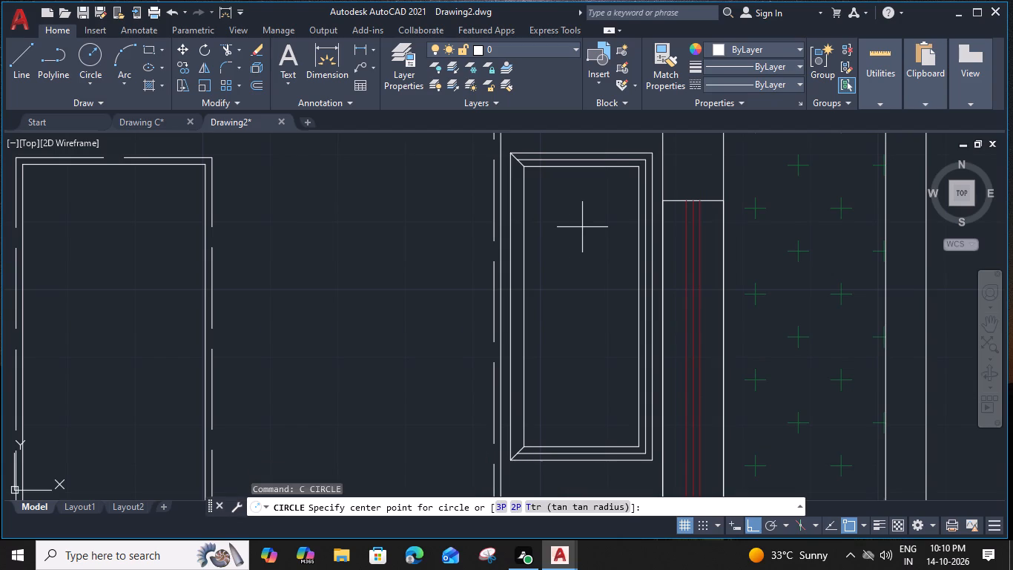
{"action": "left_click", "coordinate": [582, 227]}
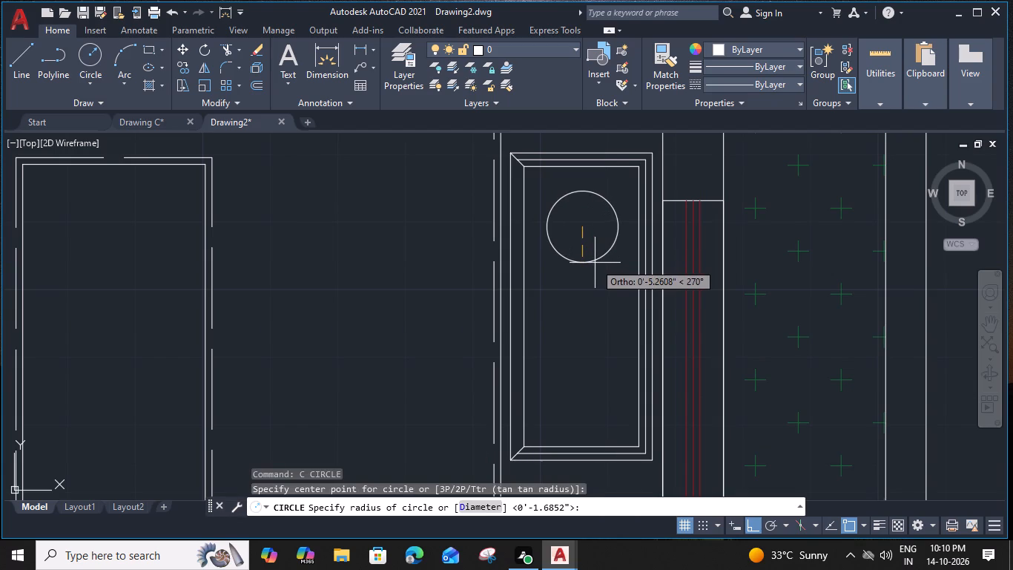
{"action": "left_click", "coordinate": [595, 263]}
Offset the circle inward four times at 1" spacing to make concentric burner rings.
{"action": "left_click", "coordinate": [598, 261]}
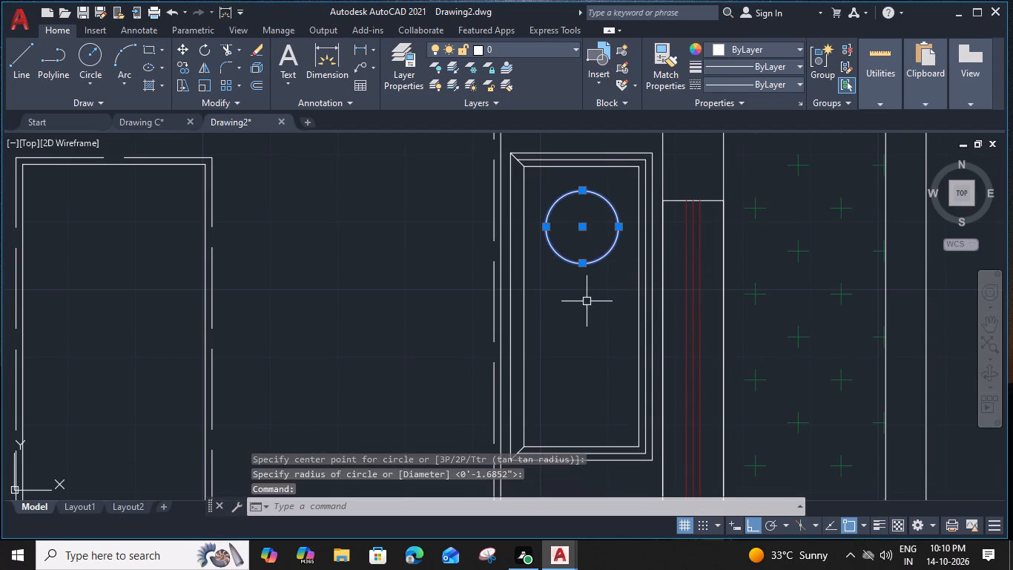
{"action": "type", "text": "O"}
{"action": "key", "text": "space"}
{"action": "type", "text": "1\""}
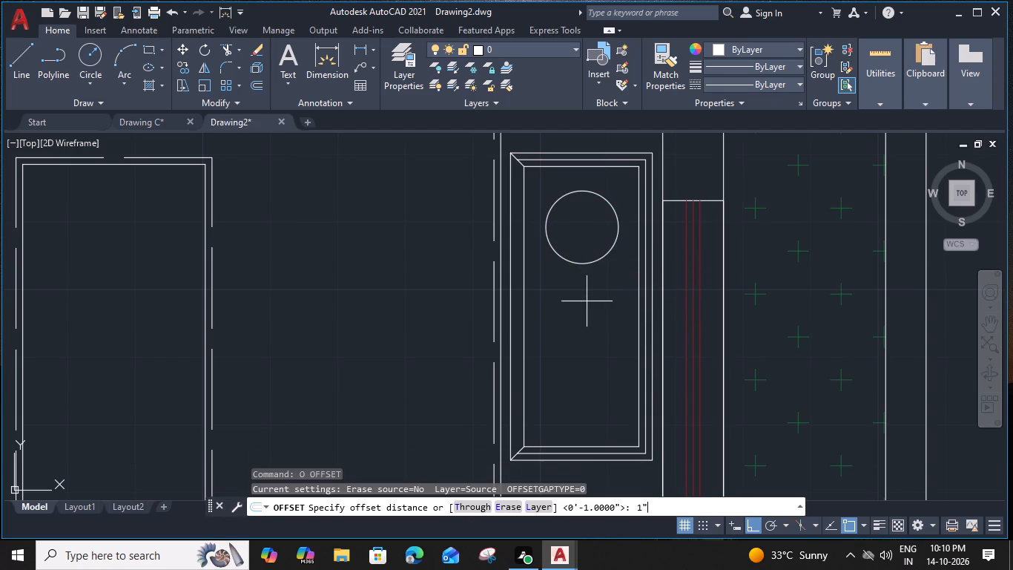
{"action": "key", "text": "Return"}
{"action": "left_click", "coordinate": [584, 234]}
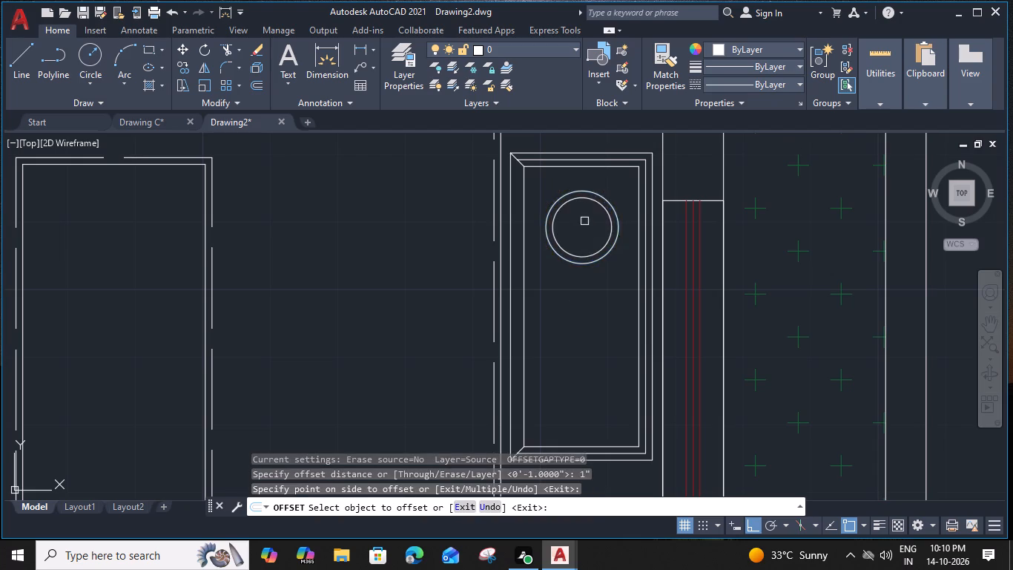
{"action": "scroll", "coordinate": [584, 221], "scroll_direction": "up", "scroll_amount": 2}
{"action": "left_click", "coordinate": [612, 302]}
{"action": "left_click", "coordinate": [592, 259]}
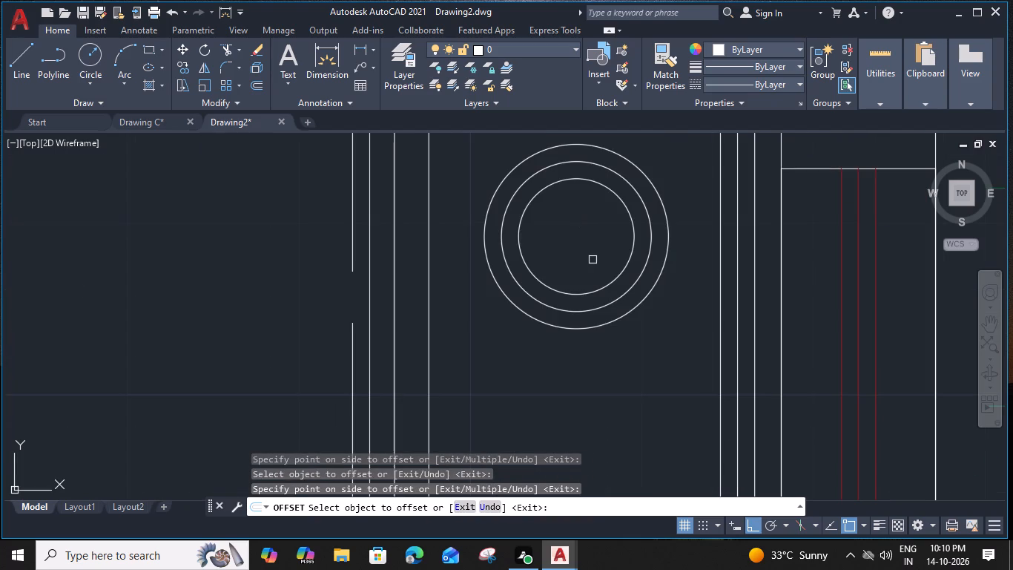
{"action": "left_click", "coordinate": [604, 284]}
{"action": "left_click", "coordinate": [591, 262]}
{"action": "left_click", "coordinate": [598, 268]}
{"action": "left_click", "coordinate": [585, 250]}
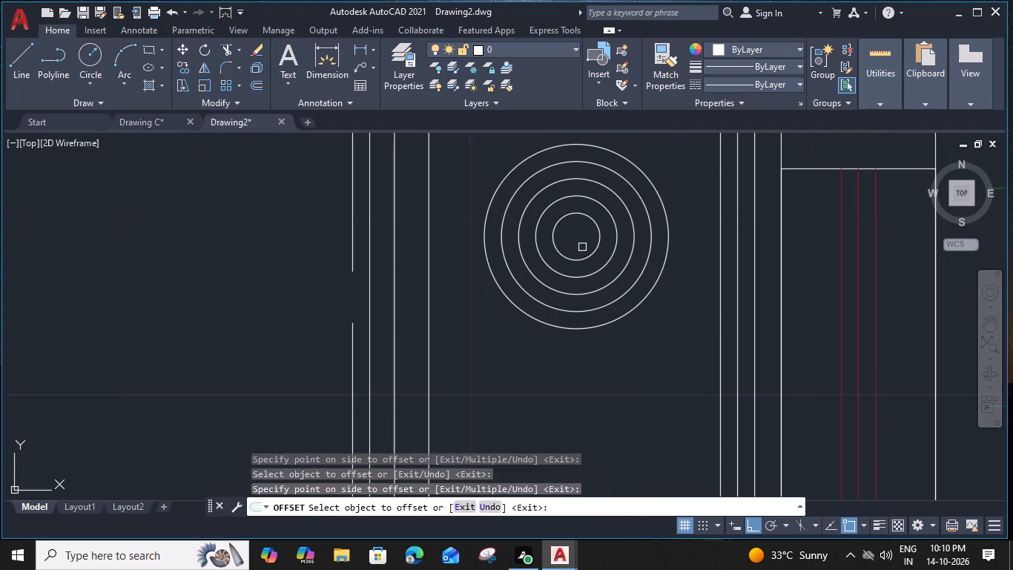
{"action": "key", "text": "Escape"}
Delete the second and third rings from the outside, keeping the outer circle and two innermost rings.
{"action": "left_click", "coordinate": [624, 289]}
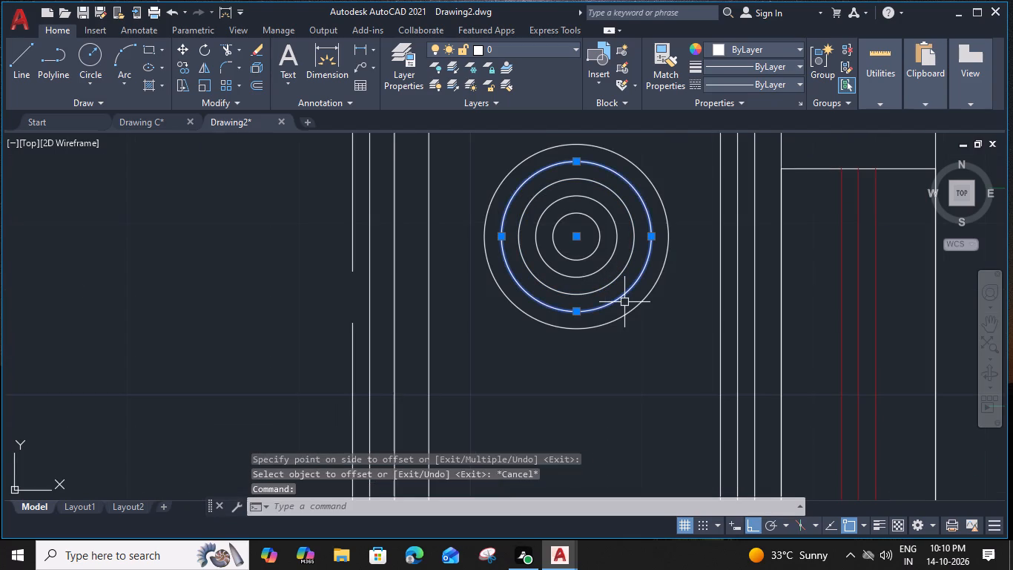
{"action": "key", "text": "Delete"}
{"action": "left_click", "coordinate": [616, 279]}
{"action": "key", "text": "Delete"}
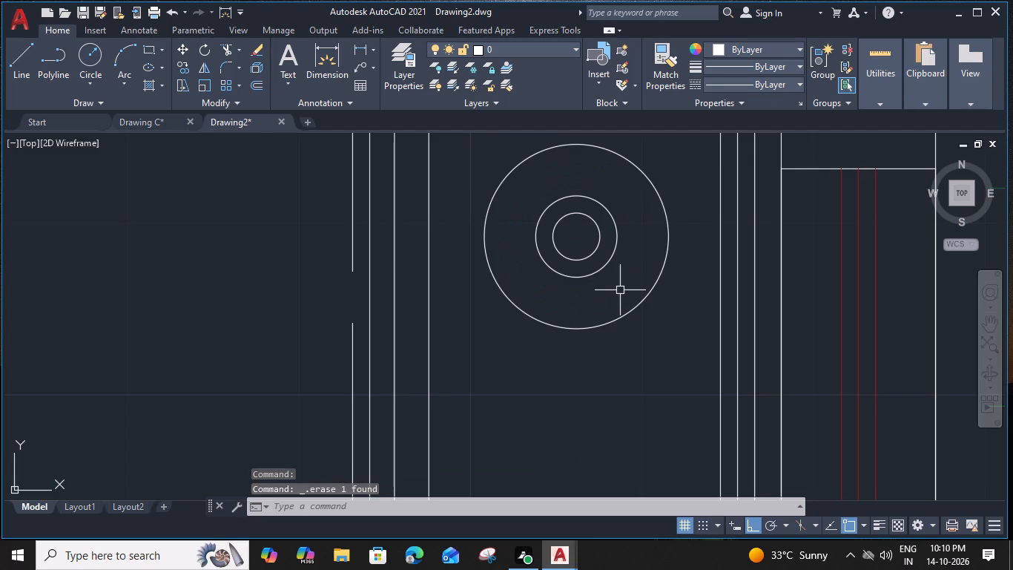
Undo the last two ring deletions and delete only the third ring from the outside.
{"action": "key", "text": "ctrl+z"}
{"action": "key", "text": "ctrl+z"}
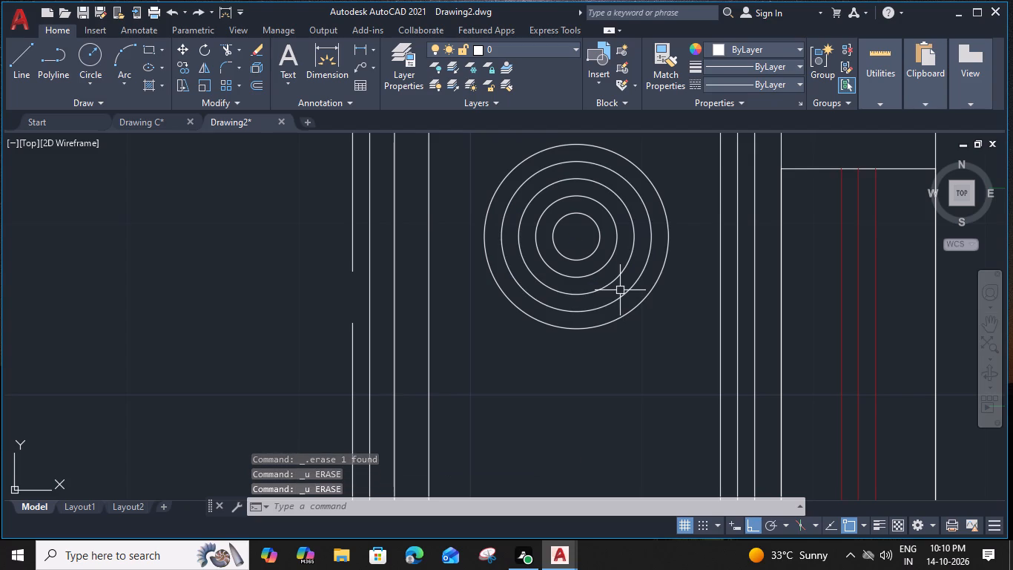
{"action": "left_click", "coordinate": [616, 281]}
{"action": "key", "text": "Delete"}
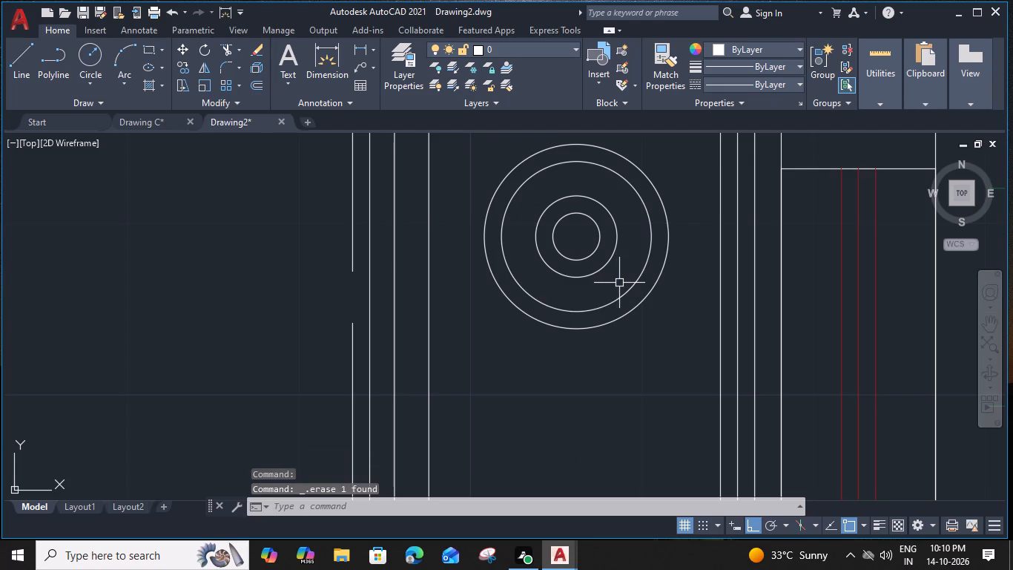
Draw a vertical and a horizontal diameter line through the burner's centre, each spanning the outer circle.
{"action": "key", "text": "l"}
{"action": "key", "text": "space"}
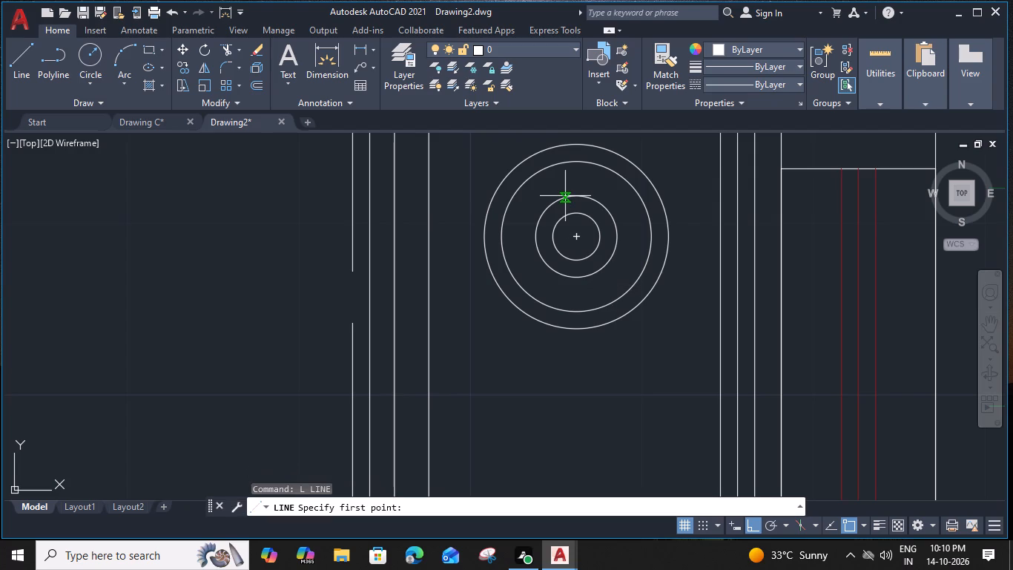
{"action": "left_click", "coordinate": [575, 147]}
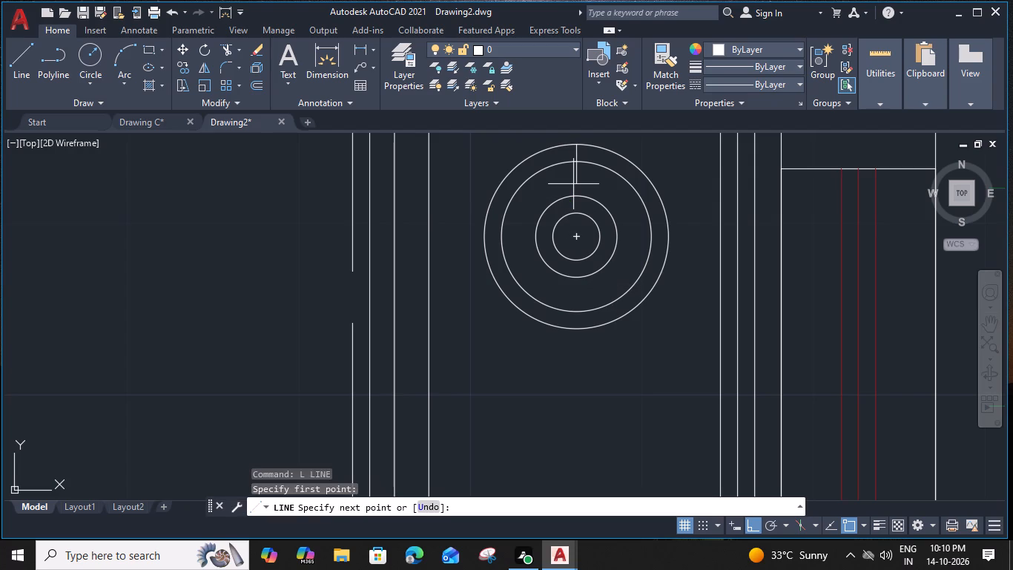
{"action": "left_click", "coordinate": [577, 331]}
{"action": "key", "text": "Escape"}
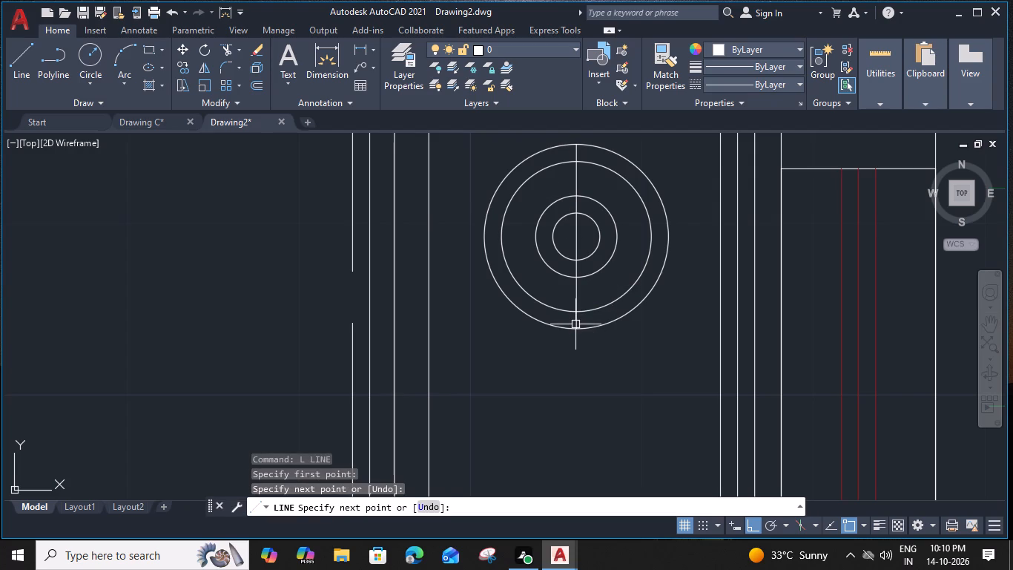
{"action": "key", "text": "l"}
{"action": "key", "text": "space"}
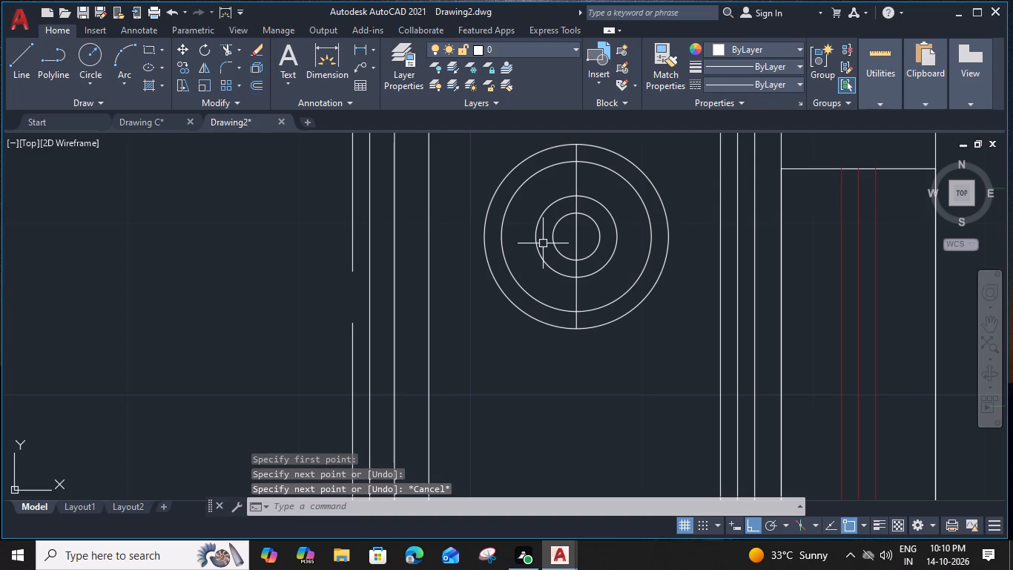
{"action": "left_click", "coordinate": [486, 236]}
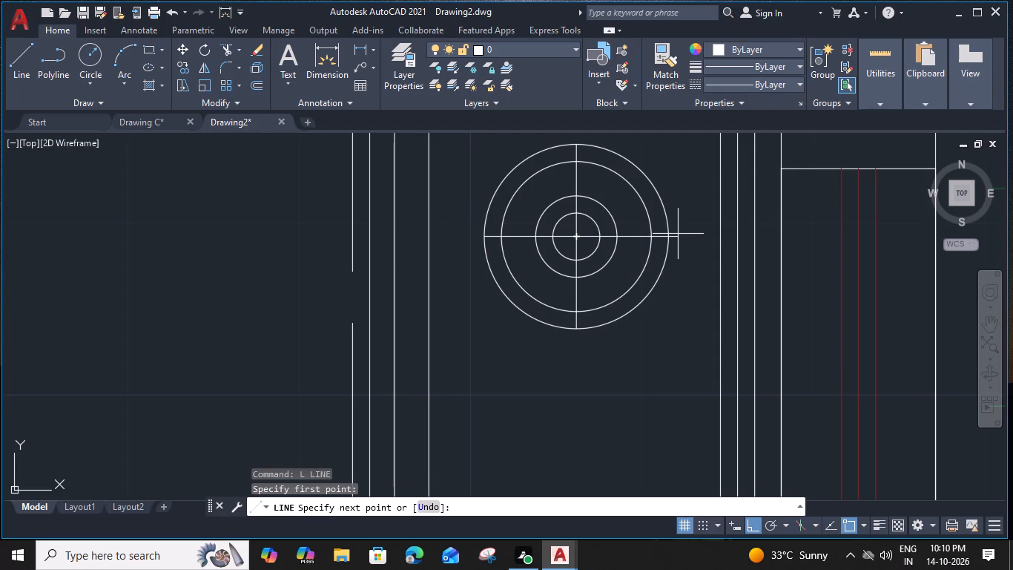
{"action": "left_click", "coordinate": [668, 235]}
{"action": "key", "text": "Escape"}
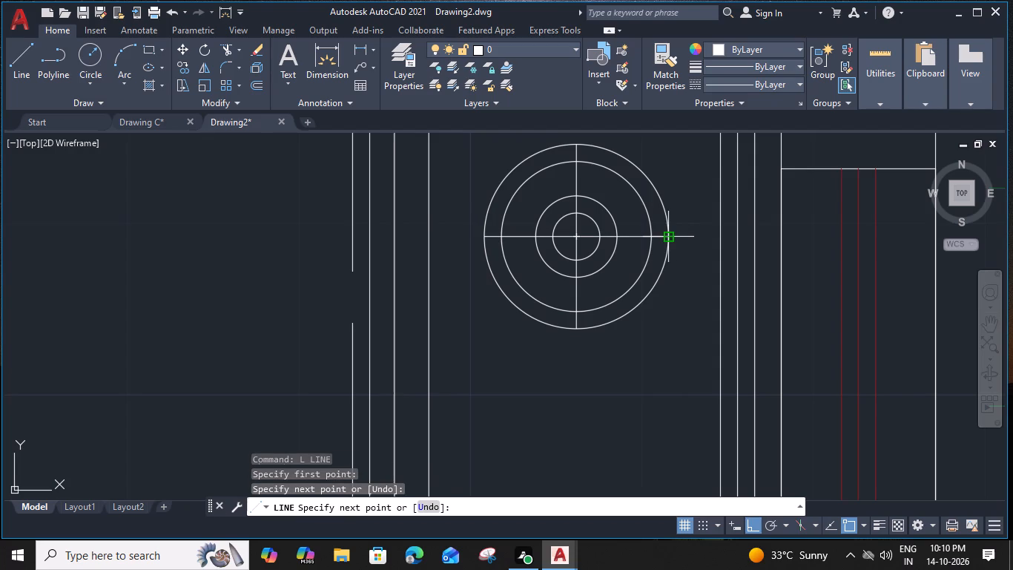
Offset the horizontal and vertical diameter lines 0.6" to both sides of each line.
{"action": "left_click", "coordinate": [629, 235]}
{"action": "type", "text": "O 0.6\""}
{"action": "key", "text": "Return"}
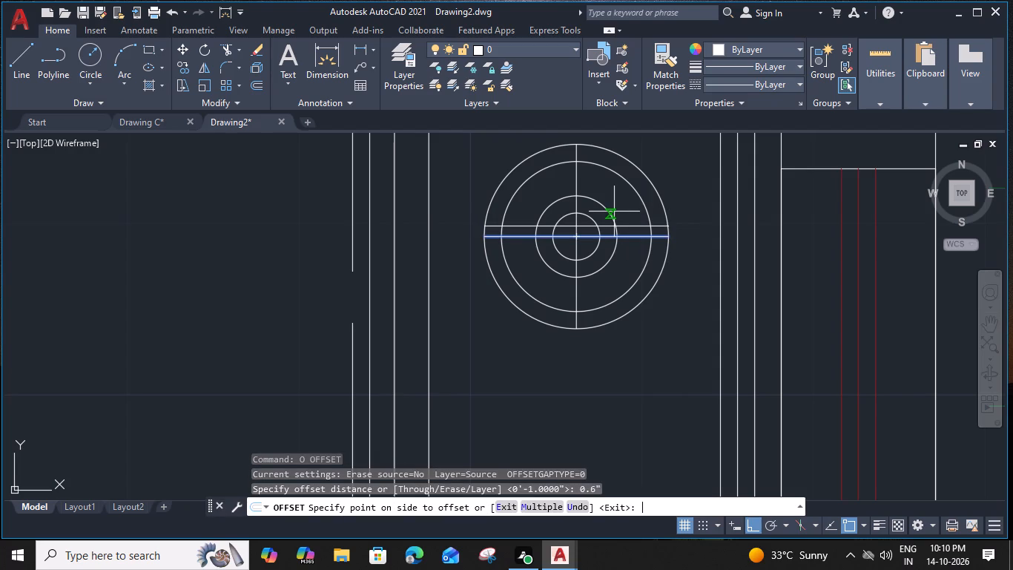
{"action": "scroll", "coordinate": [614, 212], "scroll_direction": "up", "scroll_amount": 2}
{"action": "left_click", "coordinate": [625, 213]}
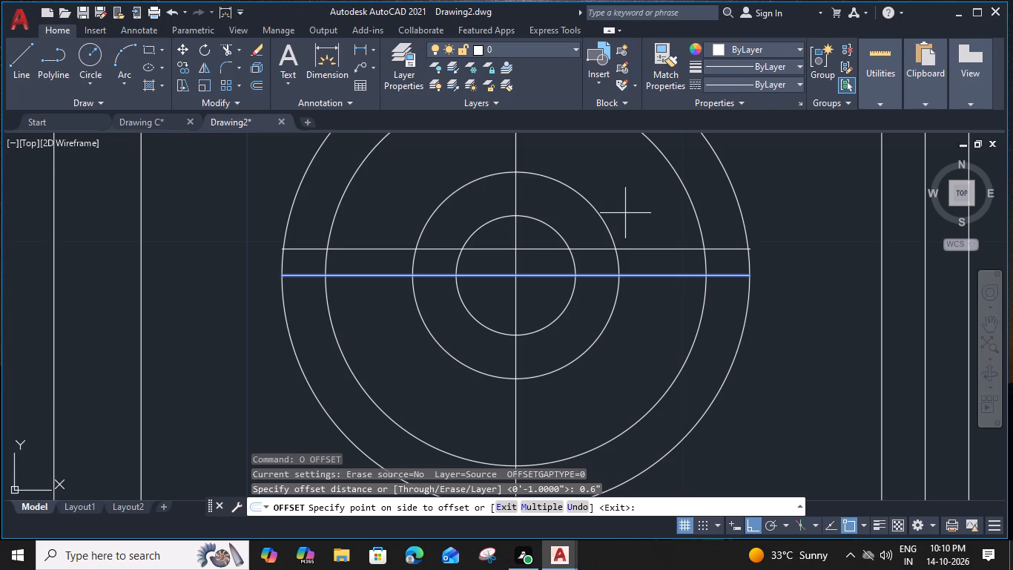
{"action": "left_click", "coordinate": [643, 278]}
{"action": "left_click", "coordinate": [638, 324]}
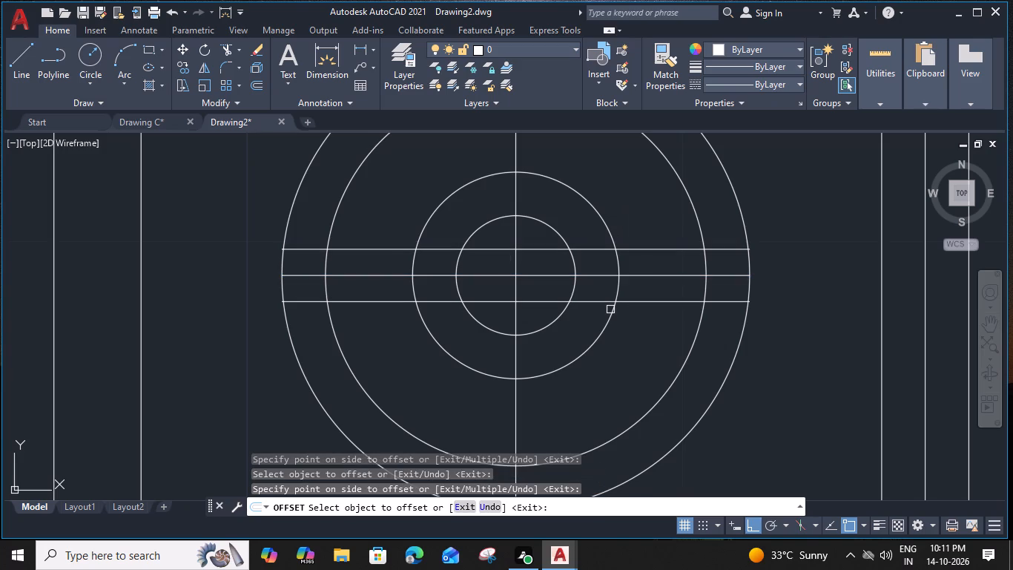
{"action": "left_click", "coordinate": [512, 262]}
{"action": "left_click", "coordinate": [558, 266]}
{"action": "left_click", "coordinate": [517, 259]}
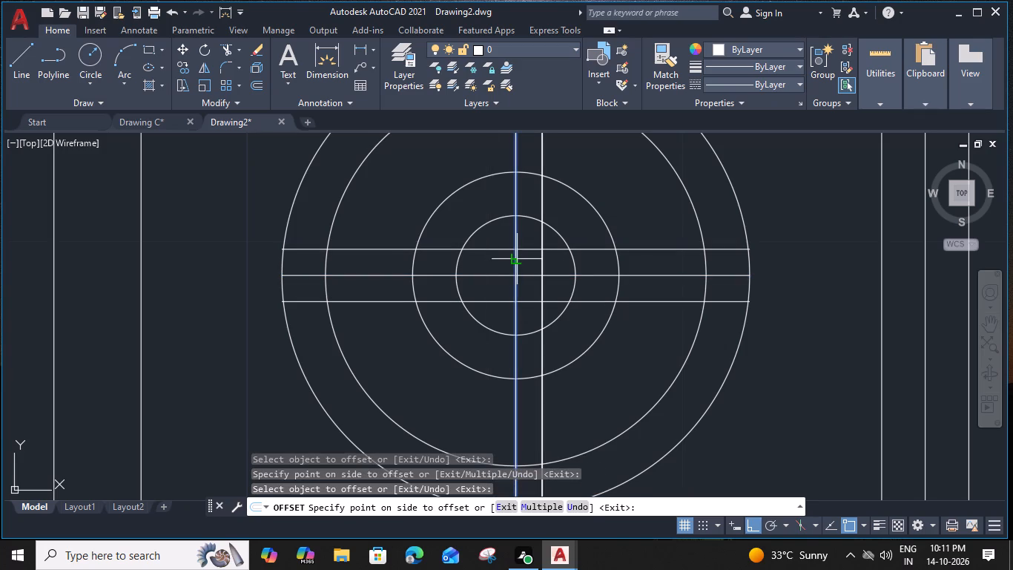
{"action": "left_click", "coordinate": [435, 275]}
{"action": "key", "text": "Escape"}
Delete the original horizontal and vertical centre lines, leaving the offset pairs.
{"action": "left_click", "coordinate": [524, 275]}
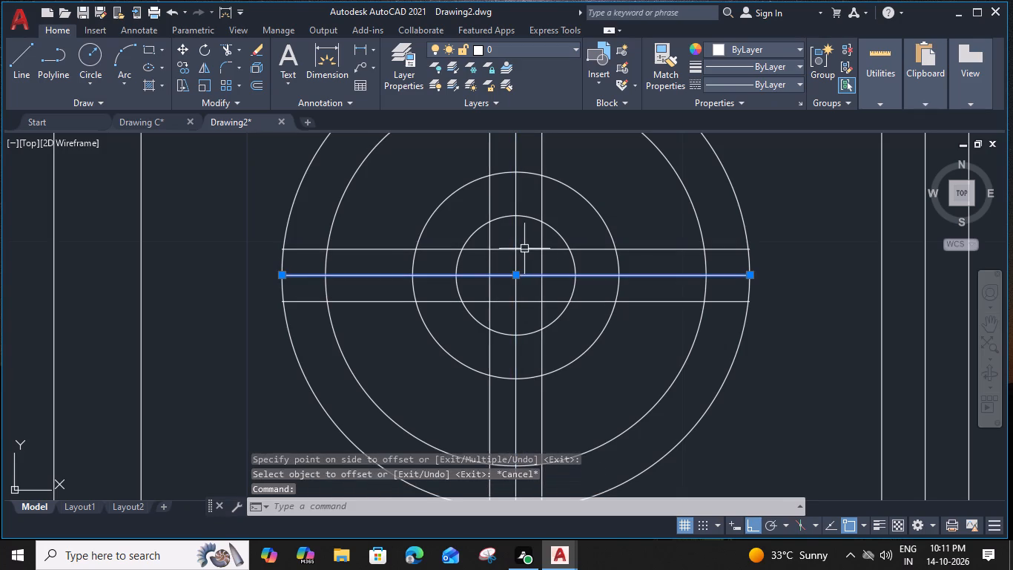
{"action": "key", "text": "Delete"}
{"action": "left_click", "coordinate": [515, 266]}
{"action": "key", "text": "Delete"}
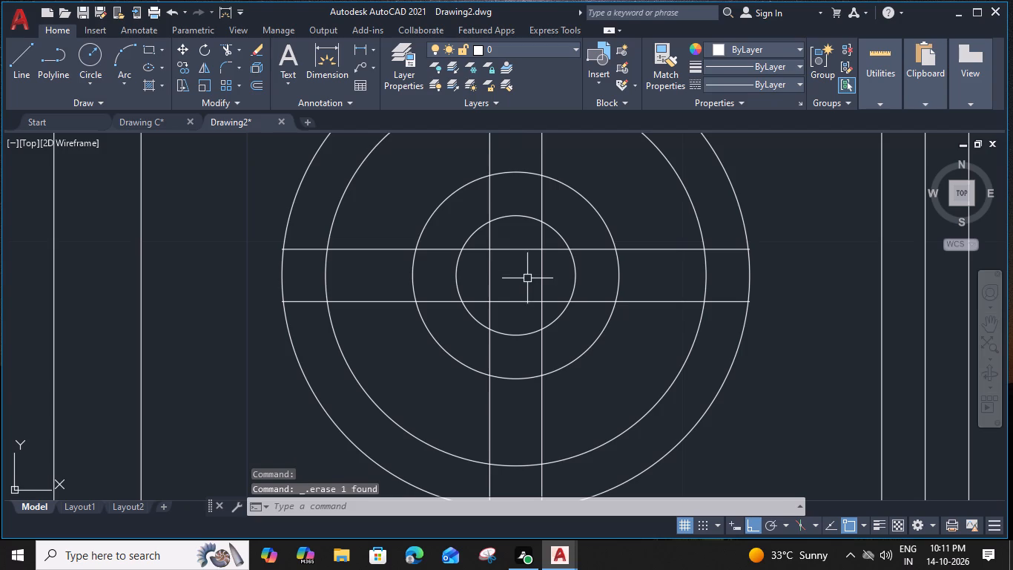
Offset each of the four crossing lines 0.1" toward the burner's centre to form thin double-line bars.
{"action": "left_click", "coordinate": [538, 281]}
{"action": "type", "text": "O 0"}
{"action": "key", "text": "period"}
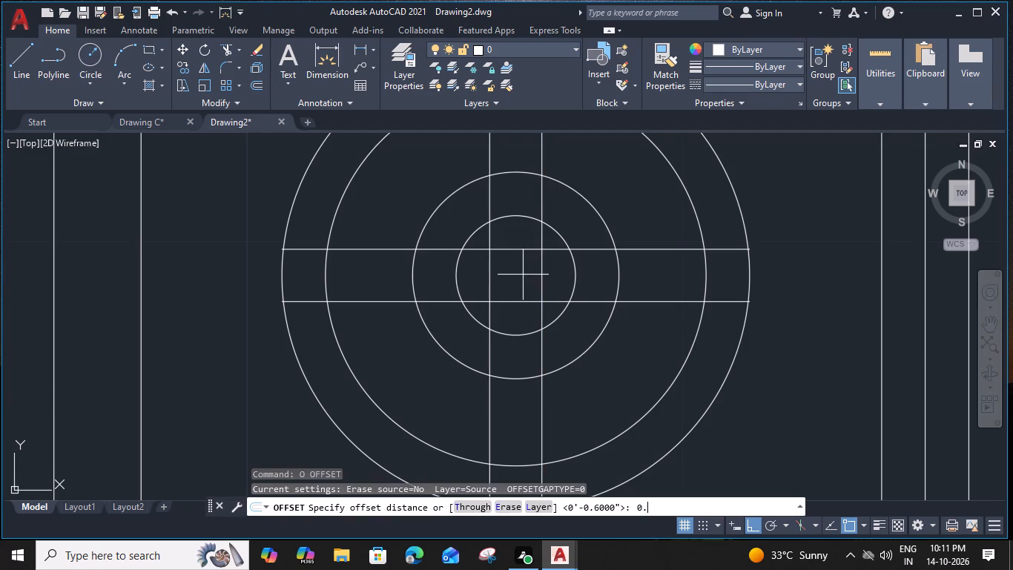
{"action": "type", "text": "1\""}
{"action": "key", "text": "Return"}
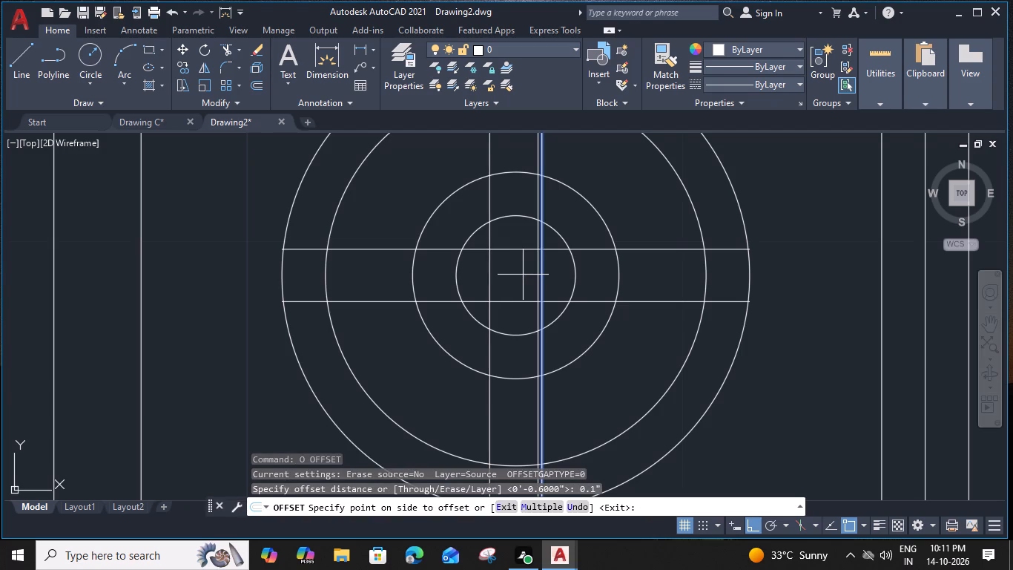
{"action": "left_click", "coordinate": [490, 283]}
{"action": "left_click", "coordinate": [488, 280]}
{"action": "left_click", "coordinate": [519, 290]}
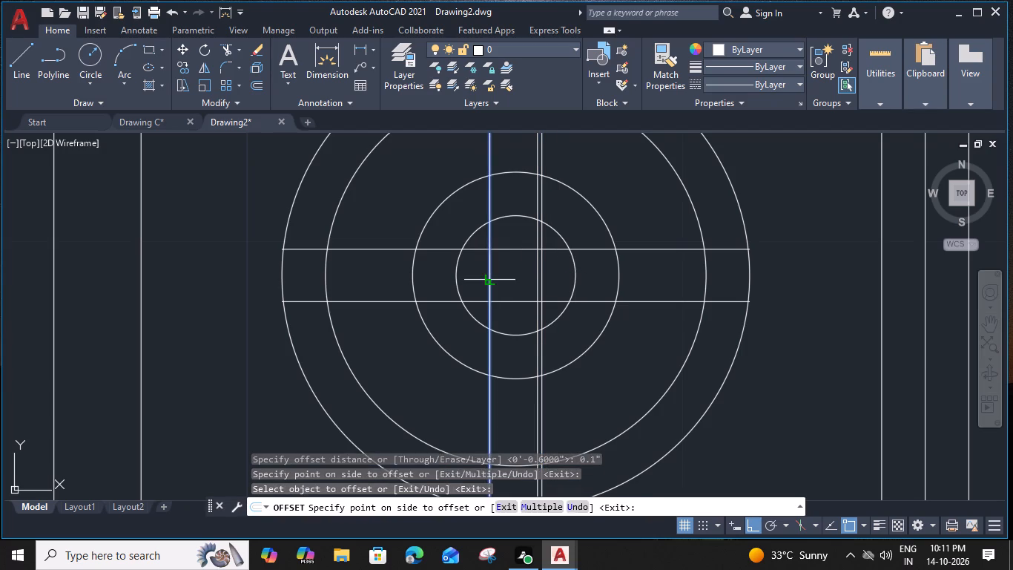
{"action": "left_click", "coordinate": [586, 301]}
{"action": "left_click", "coordinate": [590, 281]}
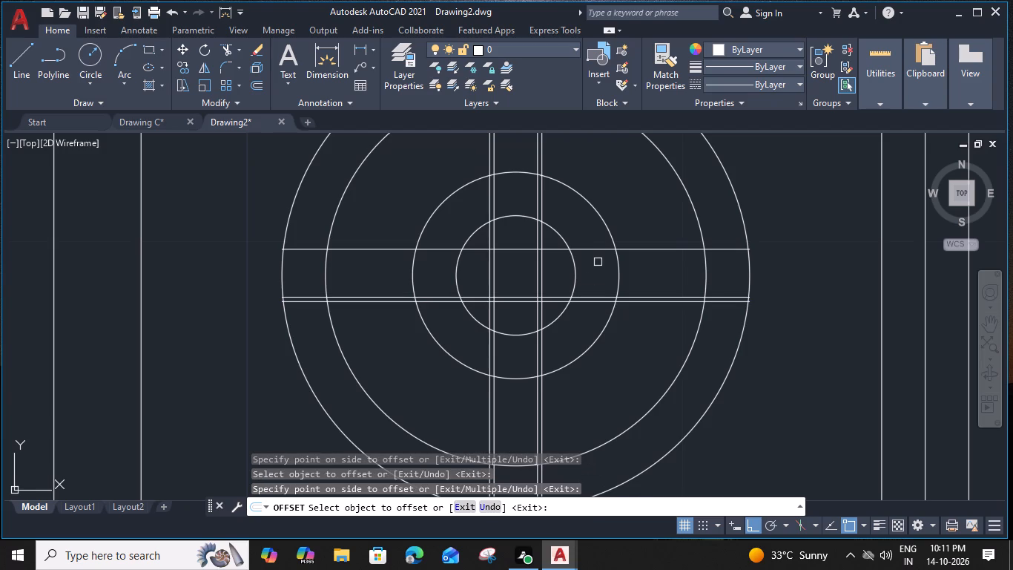
{"action": "left_click", "coordinate": [599, 250]}
{"action": "left_click", "coordinate": [600, 290]}
{"action": "key", "text": "Escape"}
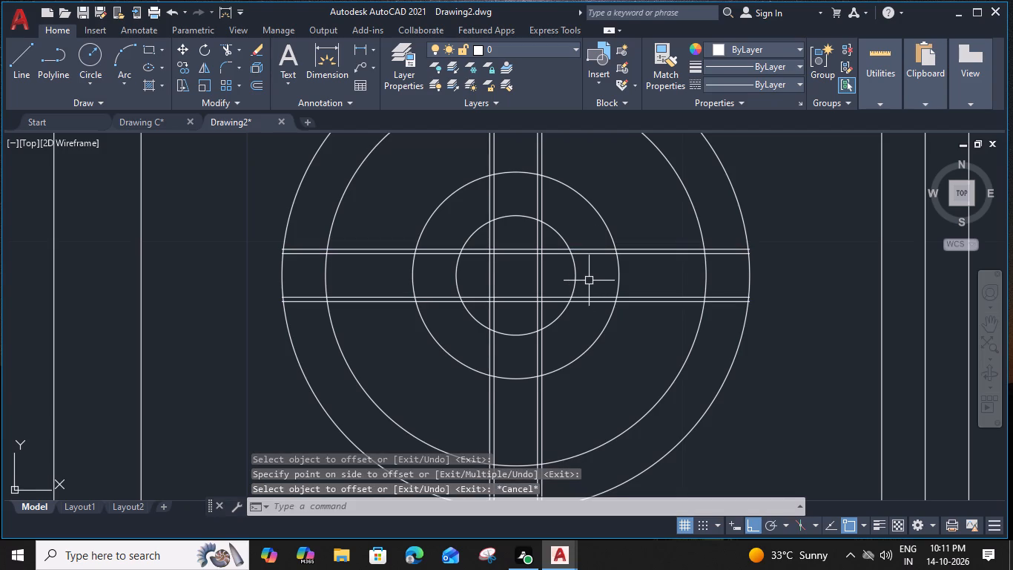
Trim the two innermost circles between the horizontal bars on both sides and inside the lower bar on the right side.
{"action": "type", "text": "TR"}
{"action": "key", "text": "space"}
{"action": "scroll", "coordinate": [566, 278], "scroll_direction": "up", "scroll_amount": 2}
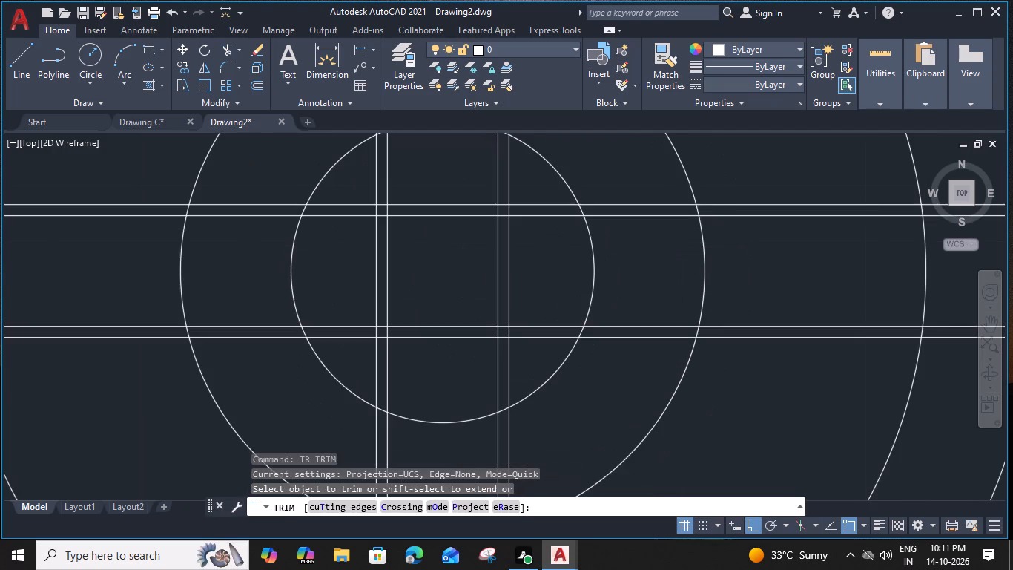
{"action": "scroll", "coordinate": [577, 330], "scroll_direction": "up", "scroll_amount": 2}
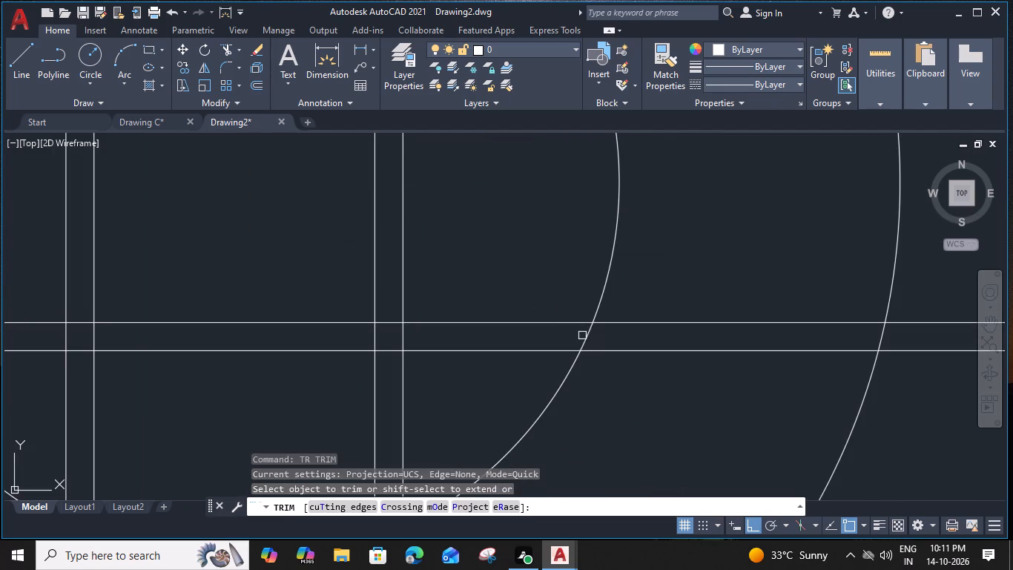
{"action": "left_click", "coordinate": [582, 335]}
{"action": "scroll", "coordinate": [583, 336], "scroll_direction": "down", "scroll_amount": 1}
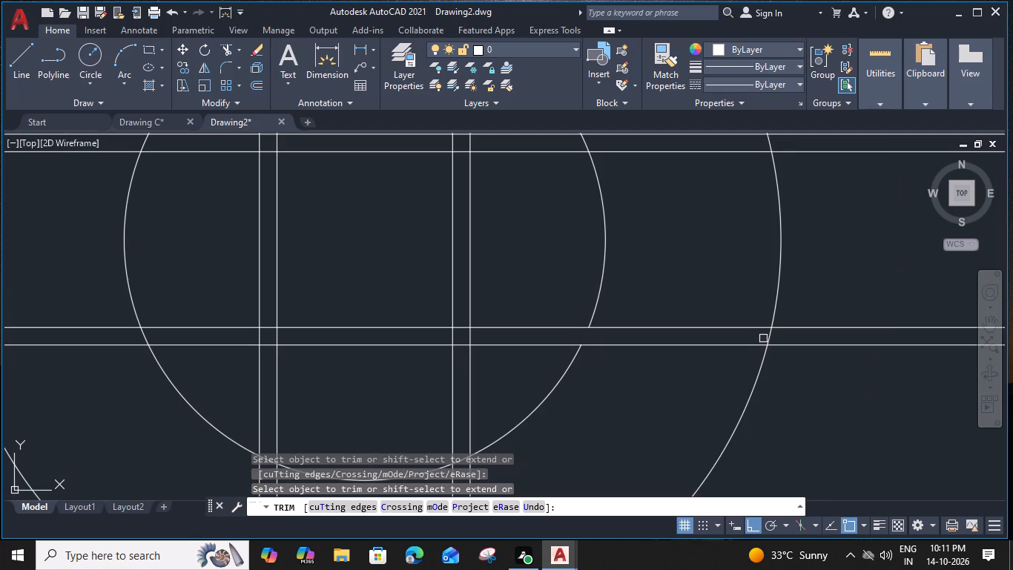
{"action": "left_click", "coordinate": [767, 335]}
{"action": "scroll", "coordinate": [676, 272], "scroll_direction": "down", "scroll_amount": 1}
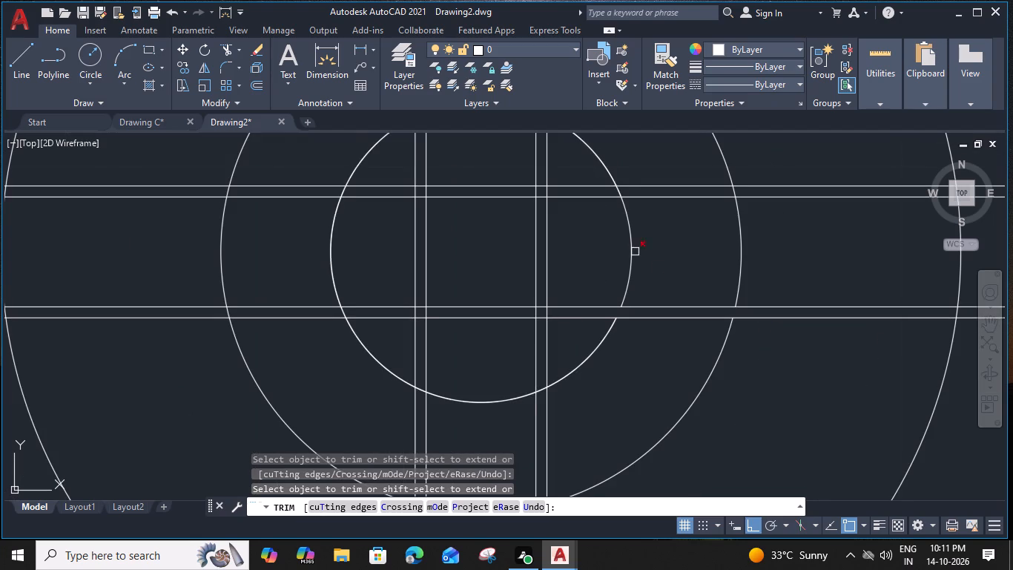
{"action": "left_click", "coordinate": [634, 252]}
{"action": "left_click", "coordinate": [741, 261]}
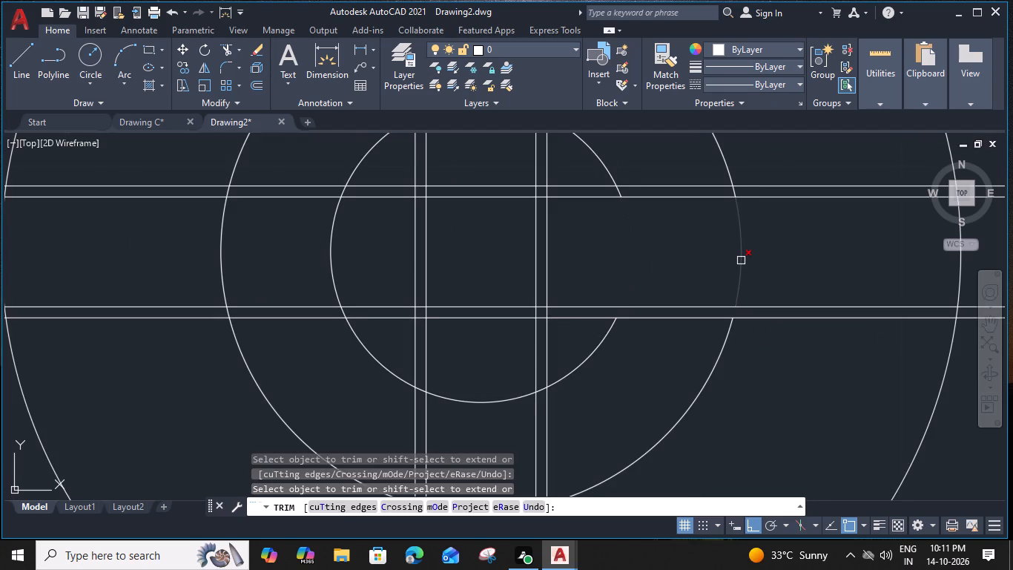
{"action": "left_click", "coordinate": [331, 261]}
{"action": "left_click", "coordinate": [216, 255]}
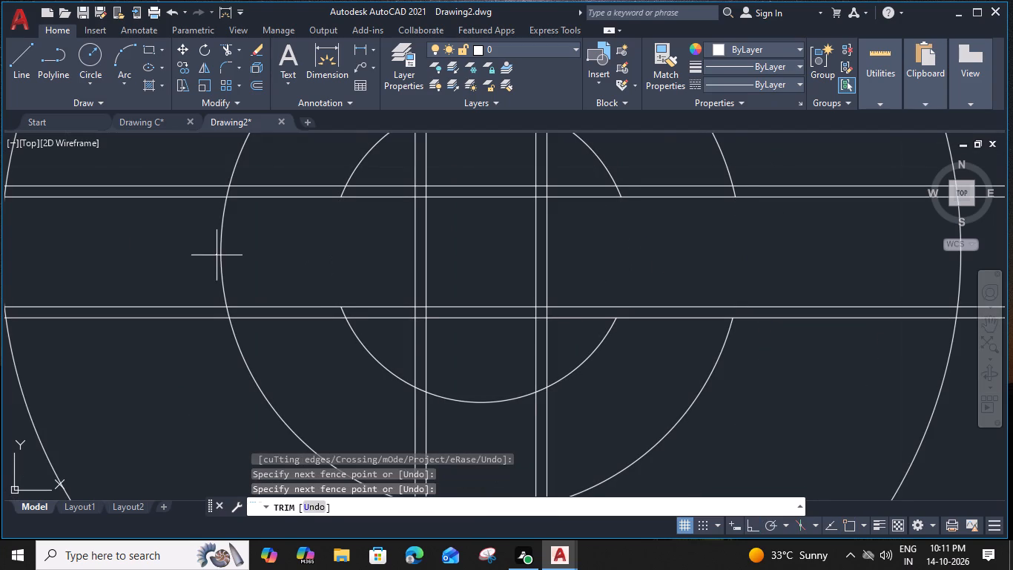
{"action": "left_click", "coordinate": [226, 261]}
{"action": "scroll", "coordinate": [226, 261], "scroll_direction": "down", "scroll_amount": 1}
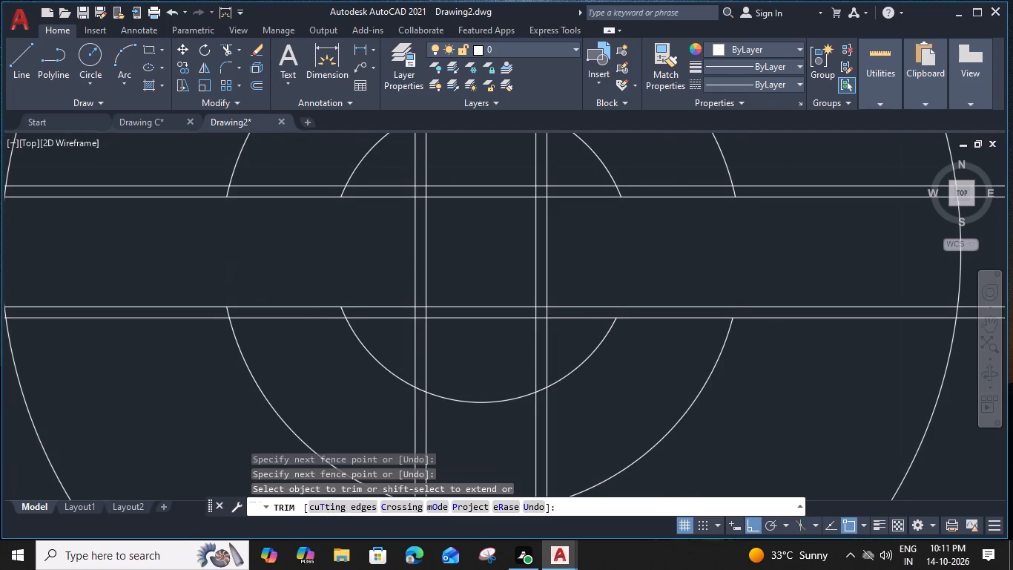
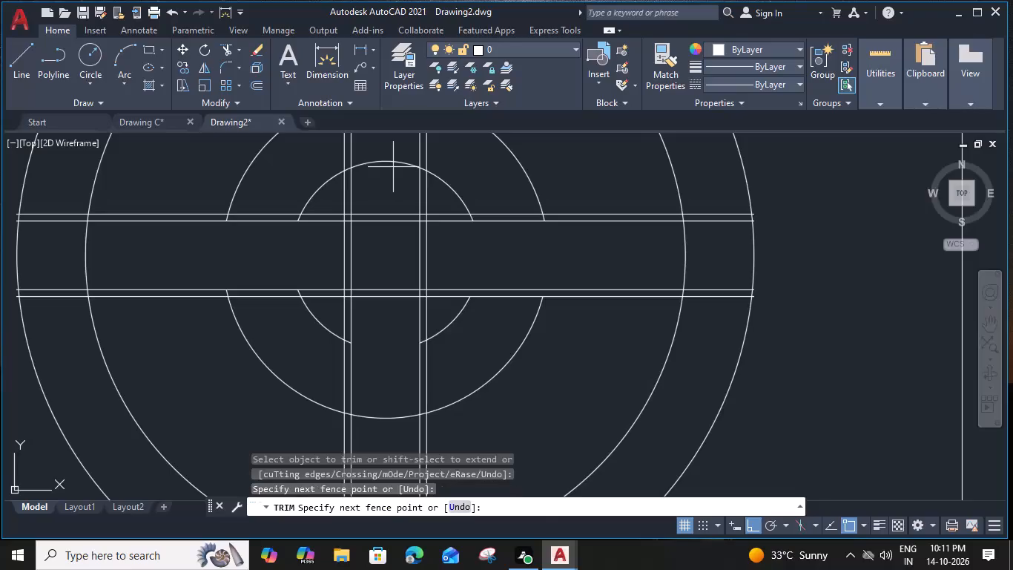
Trim the three inner circles between the vertical bars and the third circle between the horizontal bars, clearing the burner's cross.
{"action": "left_click", "coordinate": [389, 153]}
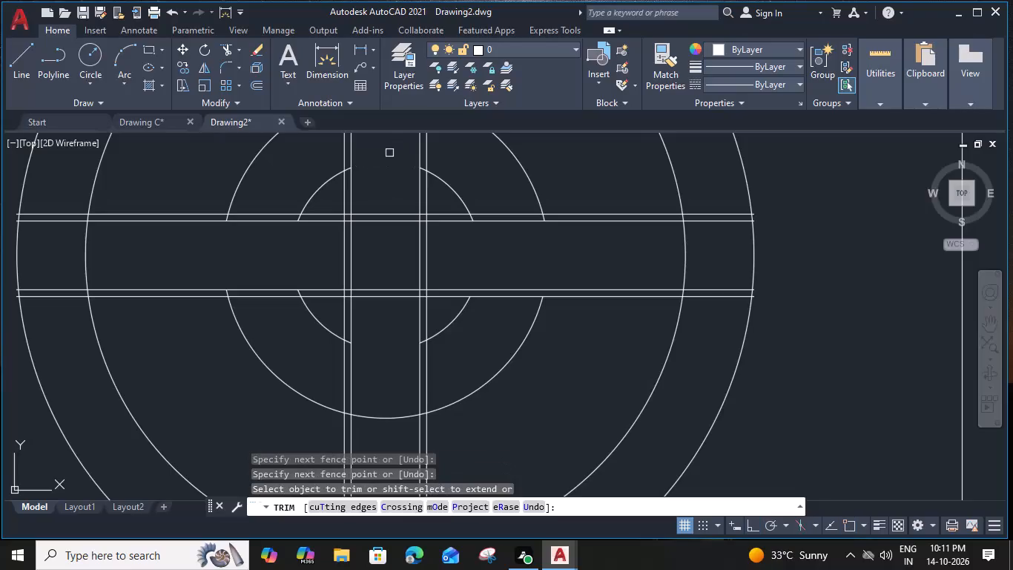
{"action": "left_click", "coordinate": [379, 422]}
{"action": "middle_click_drag", "start_coordinate": [380, 418], "coordinate": [446, 404]}
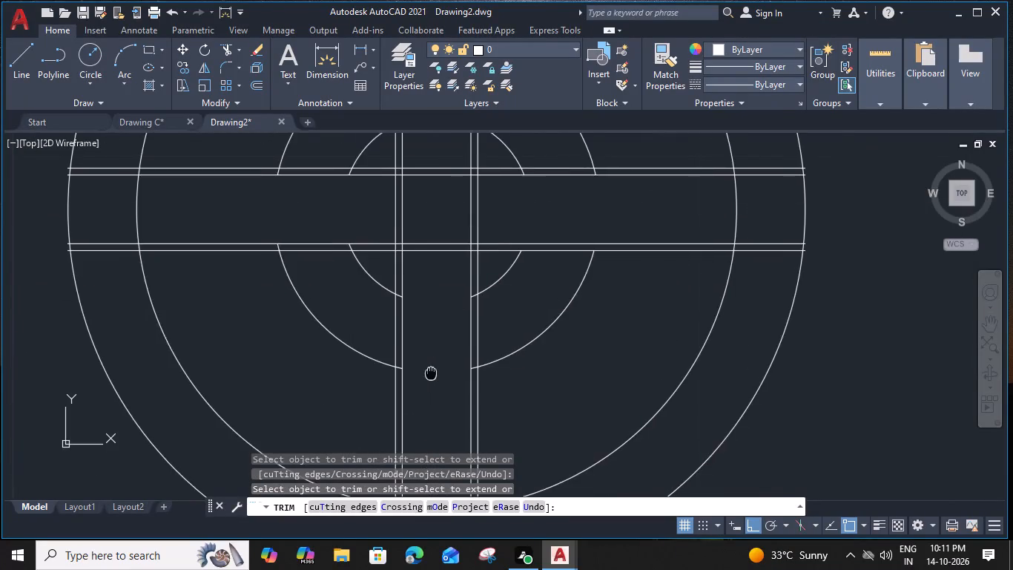
{"action": "middle_click_drag", "start_coordinate": [446, 404], "coordinate": [501, 404]}
{"action": "scroll", "coordinate": [500, 390], "scroll_direction": "down", "scroll_amount": 1}
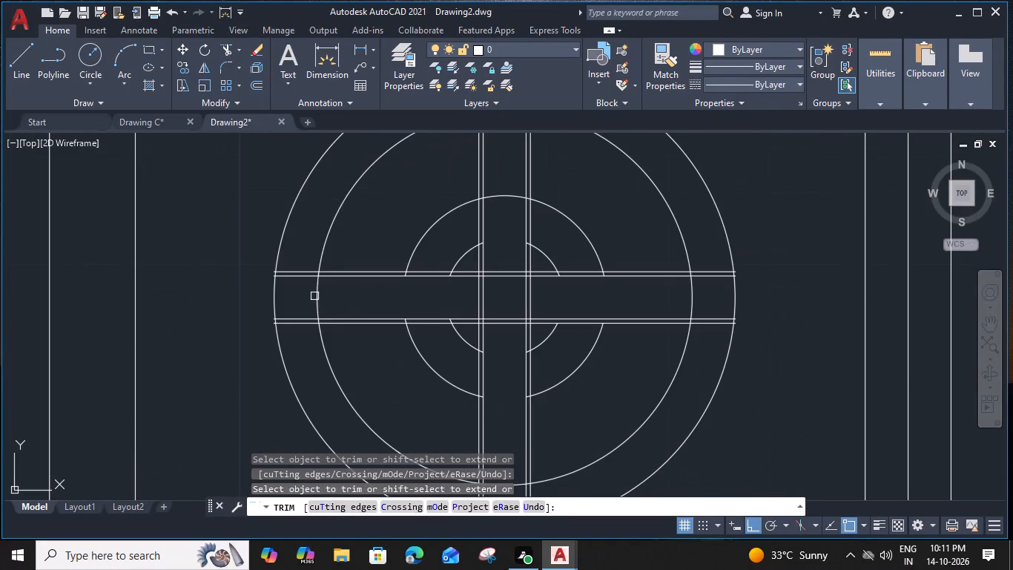
{"action": "left_click", "coordinate": [316, 296]}
{"action": "left_click", "coordinate": [695, 287]}
{"action": "middle_click_drag", "start_coordinate": [580, 396], "coordinate": [580, 393]}
{"action": "middle_click_drag", "start_coordinate": [580, 393], "coordinate": [578, 333]}
{"action": "left_click", "coordinate": [506, 424]}
{"action": "middle_click_drag", "start_coordinate": [501, 373], "coordinate": [520, 474]}
{"action": "left_click", "coordinate": [521, 235]}
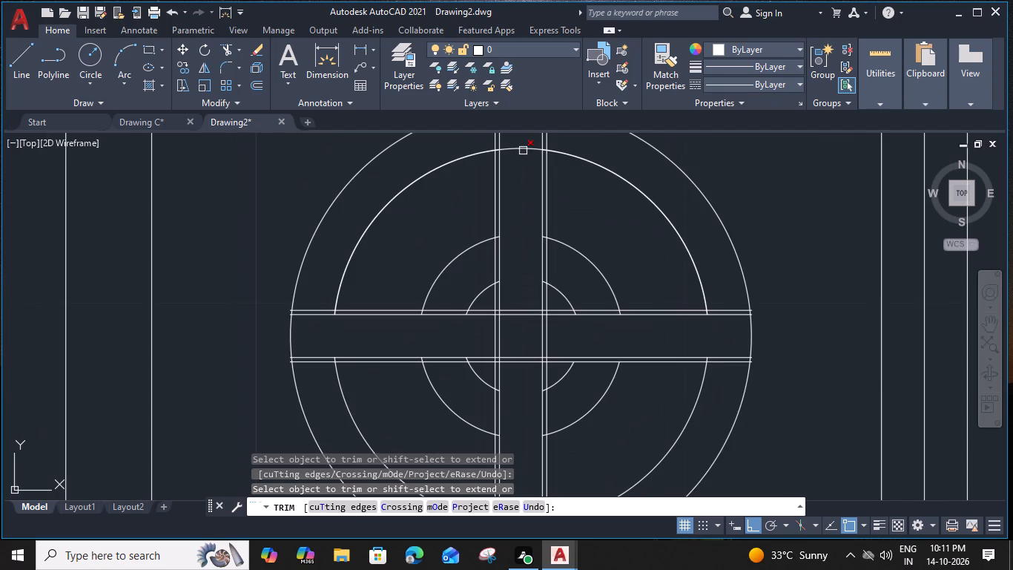
{"action": "left_click", "coordinate": [523, 151]}
Trim the two innermost circles' stubs inside the upper horizontal bar on both sides and inside the lower bar on the left.
{"action": "scroll", "coordinate": [555, 330], "scroll_direction": "up", "scroll_amount": 3}
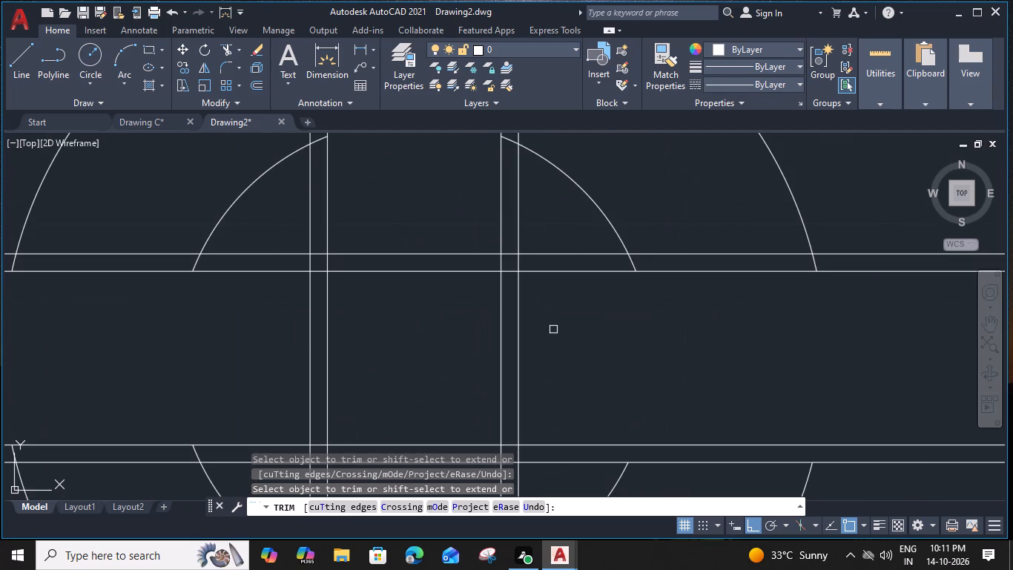
{"action": "left_click", "coordinate": [633, 260]}
{"action": "left_click", "coordinate": [819, 262]}
{"action": "middle_click_drag", "start_coordinate": [314, 328], "coordinate": [575, 307]}
{"action": "left_click", "coordinate": [455, 240]}
{"action": "left_click", "coordinate": [272, 240]}
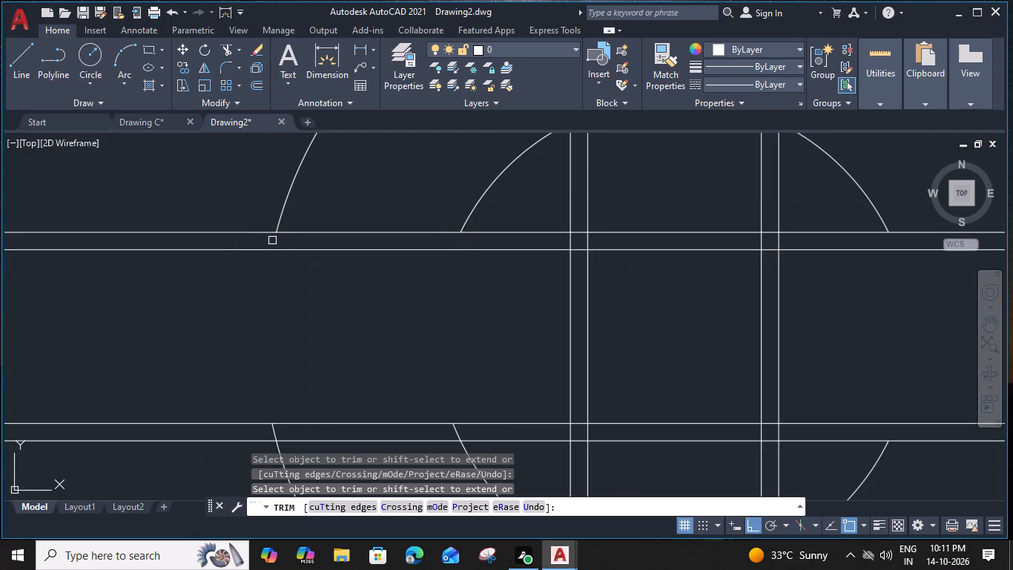
{"action": "middle_click_drag", "start_coordinate": [337, 309], "coordinate": [323, 226]}
{"action": "left_click", "coordinate": [440, 348]}
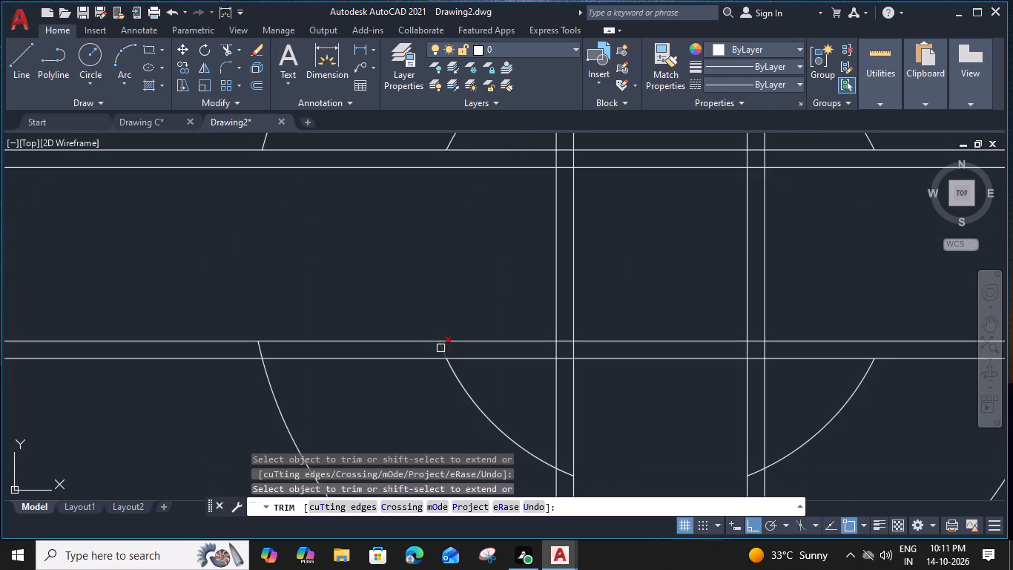
{"action": "left_click", "coordinate": [261, 350]}
On the burner's right side, trim the third circle's stubs inside both horizontal bars and the bar ends extending past the outer circle.
{"action": "scroll", "coordinate": [261, 348], "scroll_direction": "down", "scroll_amount": 3}
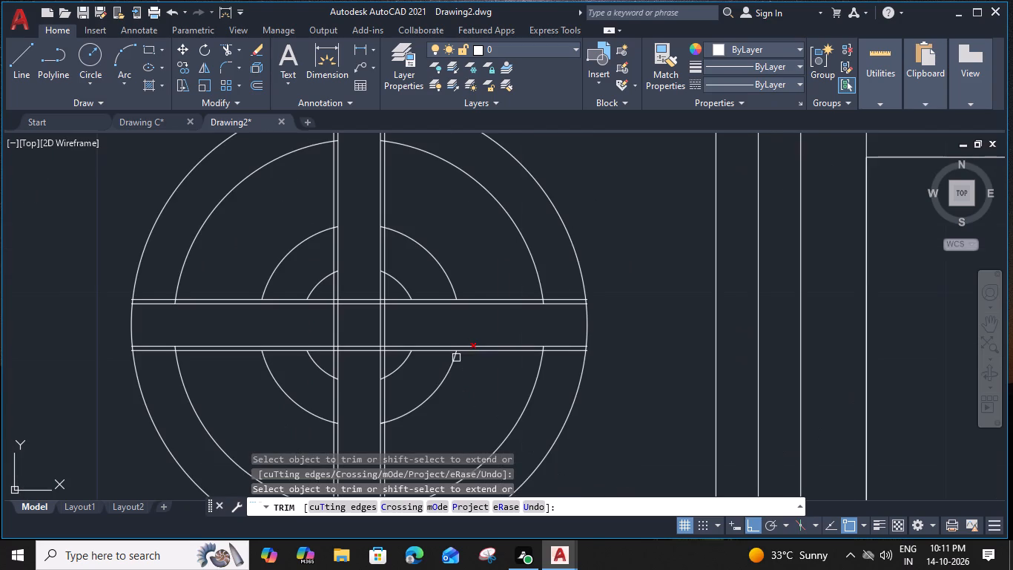
{"action": "scroll", "coordinate": [558, 286], "scroll_direction": "up", "scroll_amount": 3}
{"action": "left_click", "coordinate": [509, 331]}
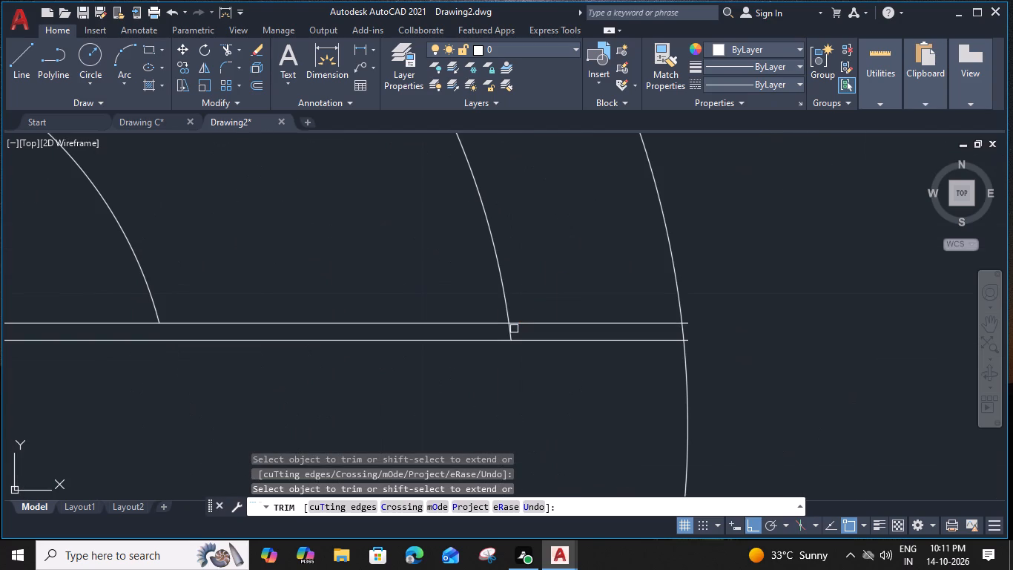
{"action": "left_click", "coordinate": [691, 322]}
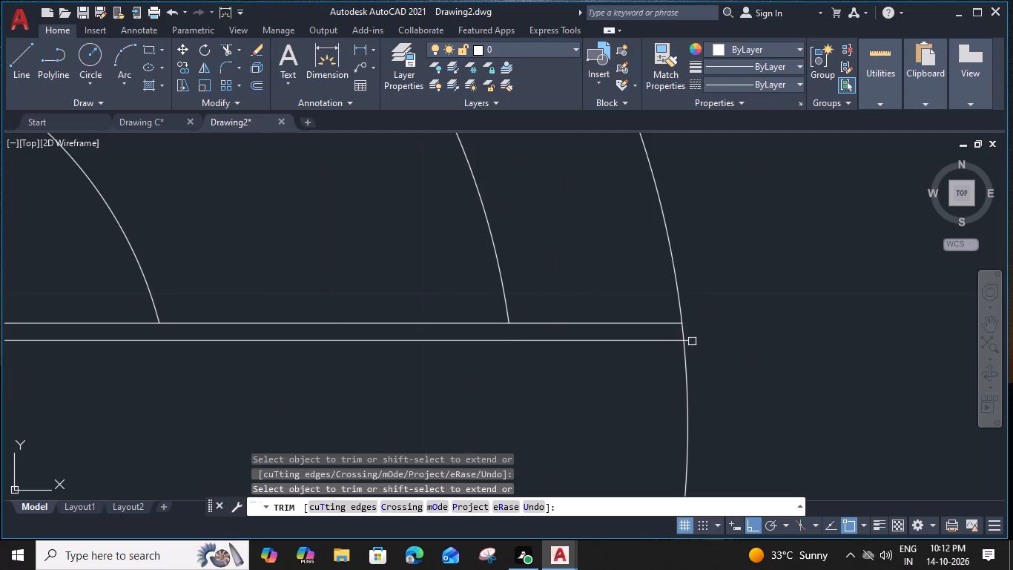
{"action": "left_click", "coordinate": [690, 340]}
{"action": "middle_click_drag", "start_coordinate": [609, 390], "coordinate": [588, 126]}
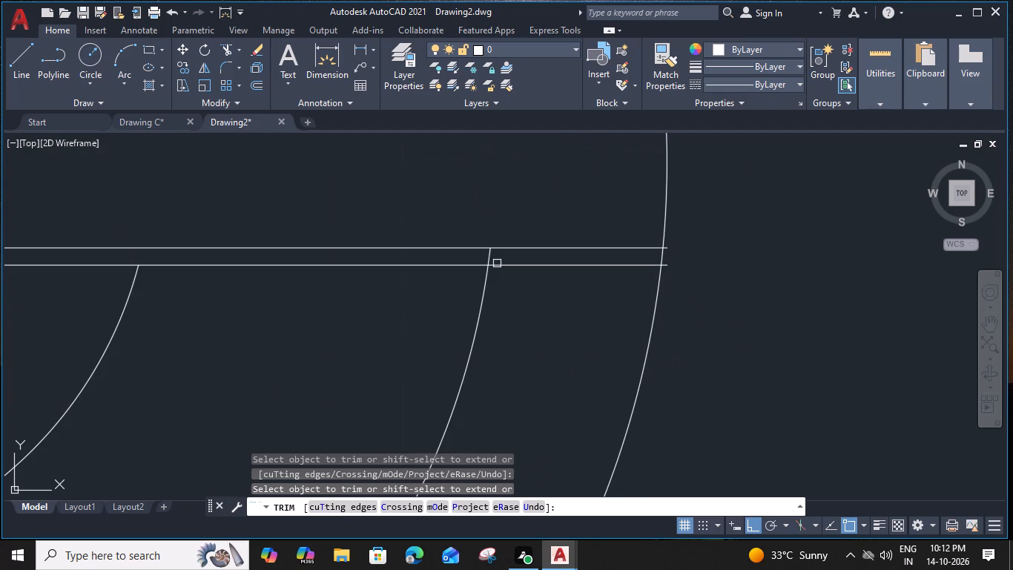
{"action": "left_click", "coordinate": [492, 257]}
{"action": "left_click", "coordinate": [671, 249]}
{"action": "scroll", "coordinate": [668, 253], "scroll_direction": "up", "scroll_amount": 2}
{"action": "left_click", "coordinate": [657, 292]}
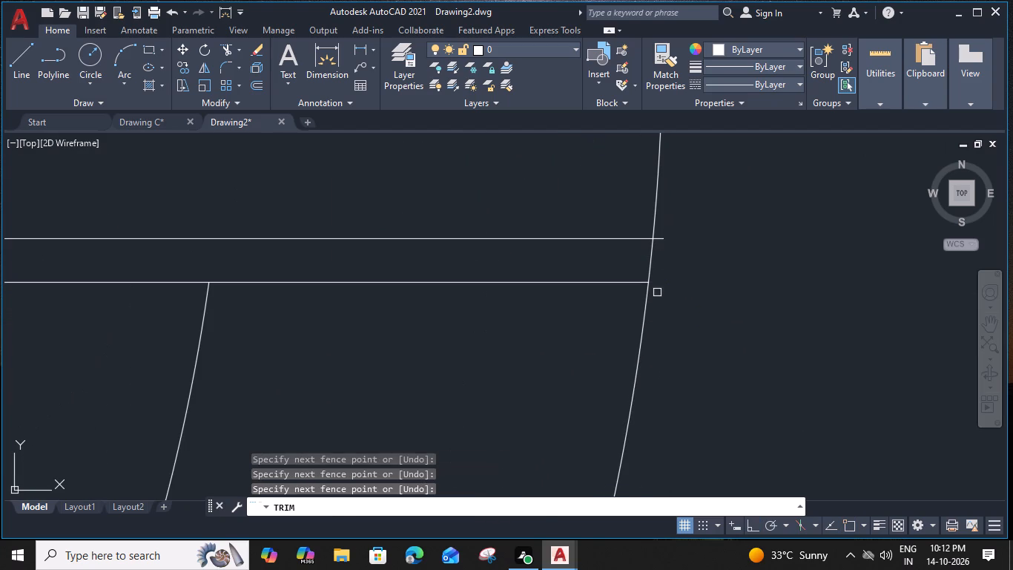
{"action": "left_click", "coordinate": [659, 240]}
Below centre, trim the third circle's stubs inside both vertical bars and the four bar line ends extending past the outer circle.
{"action": "scroll", "coordinate": [660, 241], "scroll_direction": "down", "scroll_amount": 4}
{"action": "middle_click_drag", "start_coordinate": [437, 318], "coordinate": [659, 240]}
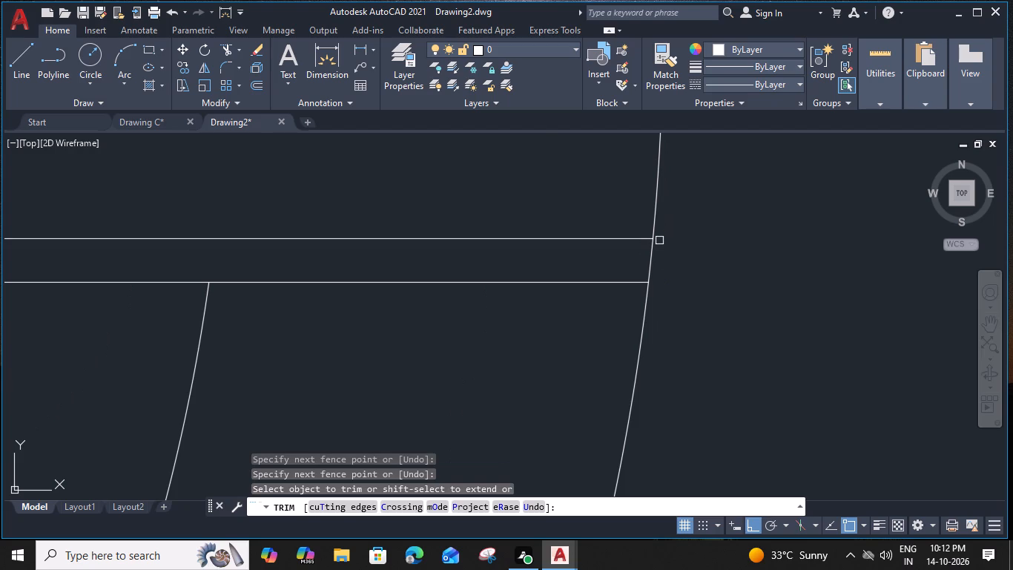
{"action": "middle_click_drag", "start_coordinate": [659, 240], "coordinate": [712, 169]}
{"action": "scroll", "coordinate": [575, 354], "scroll_direction": "up", "scroll_amount": 2}
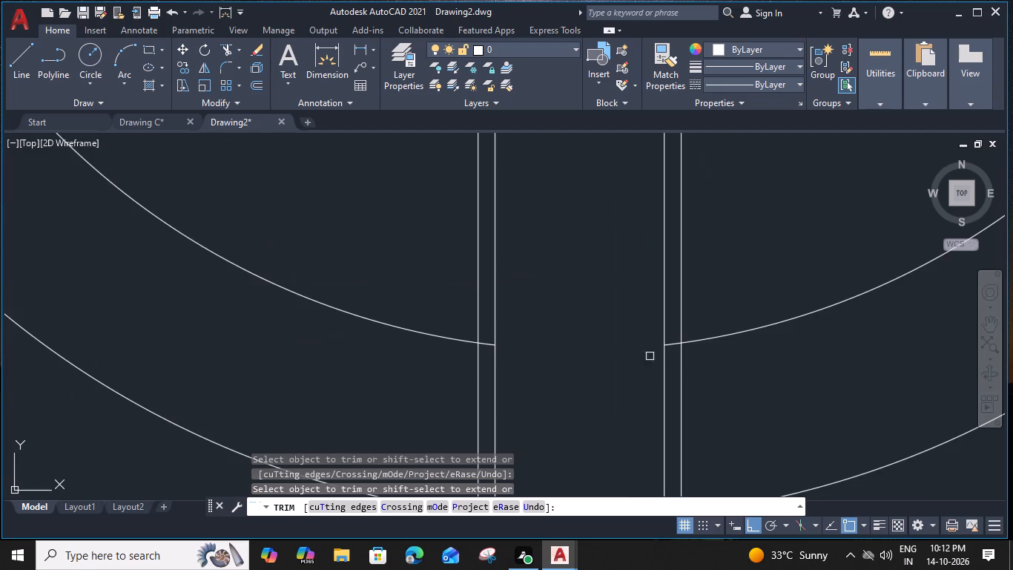
{"action": "left_click", "coordinate": [671, 347]}
{"action": "left_click", "coordinate": [486, 346]}
{"action": "scroll", "coordinate": [486, 347], "scroll_direction": "down", "scroll_amount": 2}
{"action": "middle_click_drag", "start_coordinate": [529, 372], "coordinate": [530, 312]}
{"action": "scroll", "coordinate": [504, 359], "scroll_direction": "up", "scroll_amount": 4}
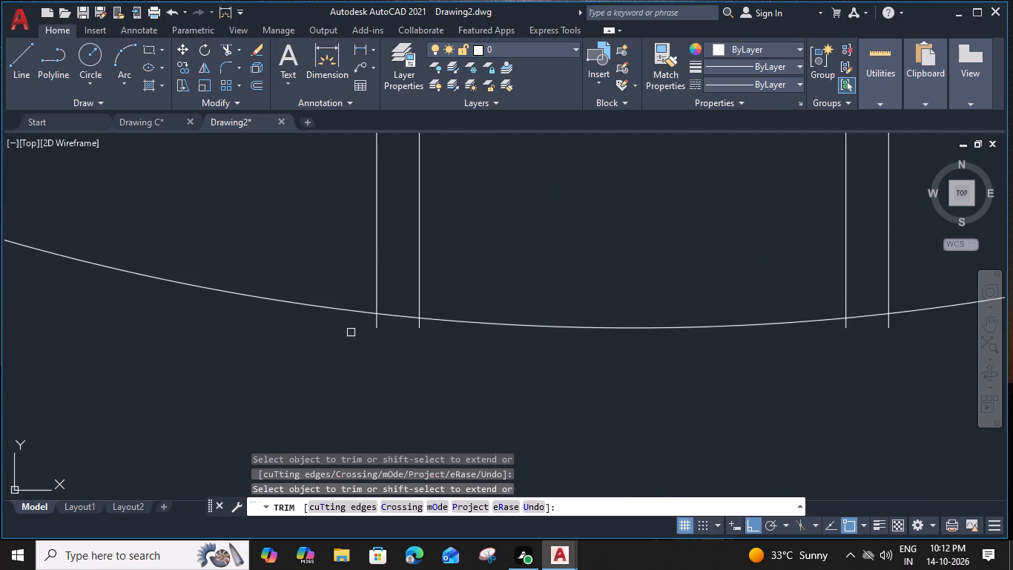
{"action": "left_click", "coordinate": [377, 322]}
{"action": "left_click", "coordinate": [416, 327]}
{"action": "middle_click_drag", "start_coordinate": [611, 362], "coordinate": [455, 367]}
{"action": "left_click", "coordinate": [691, 332]}
{"action": "left_click", "coordinate": [729, 329]}
Trim the two innermost circles' stubs inside both vertical bars below the burner's centre.
{"action": "scroll", "coordinate": [726, 332], "scroll_direction": "down", "scroll_amount": 3}
{"action": "middle_click_drag", "start_coordinate": [619, 245], "coordinate": [606, 433]}
{"action": "scroll", "coordinate": [570, 173], "scroll_direction": "up", "scroll_amount": 2}
{"action": "left_click", "coordinate": [578, 247]}
{"action": "scroll", "coordinate": [590, 258], "scroll_direction": "down", "scroll_amount": 1}
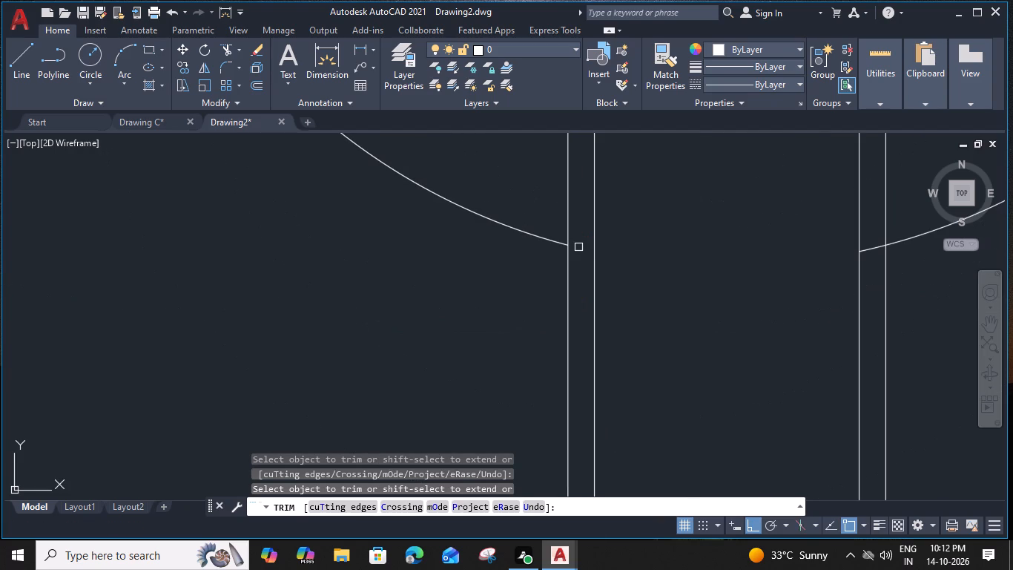
{"action": "left_click", "coordinate": [765, 252]}
{"action": "scroll", "coordinate": [736, 252], "scroll_direction": "down", "scroll_amount": 2}
{"action": "middle_click_drag", "start_coordinate": [717, 227], "coordinate": [765, 252]}
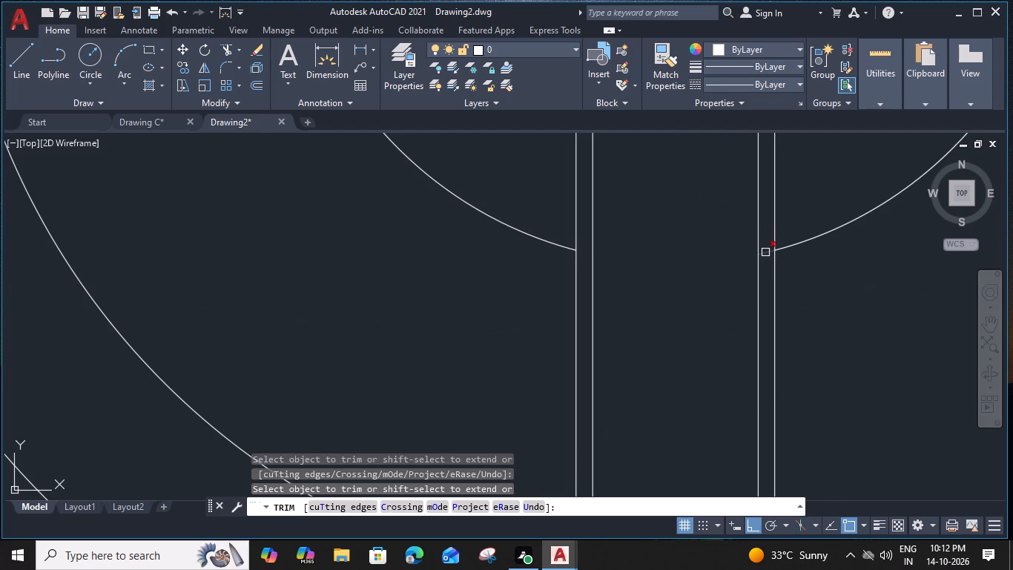
{"action": "middle_click_drag", "start_coordinate": [765, 252], "coordinate": [631, 342]}
{"action": "scroll", "coordinate": [583, 311], "scroll_direction": "up", "scroll_amount": 3}
{"action": "left_click", "coordinate": [607, 258]}
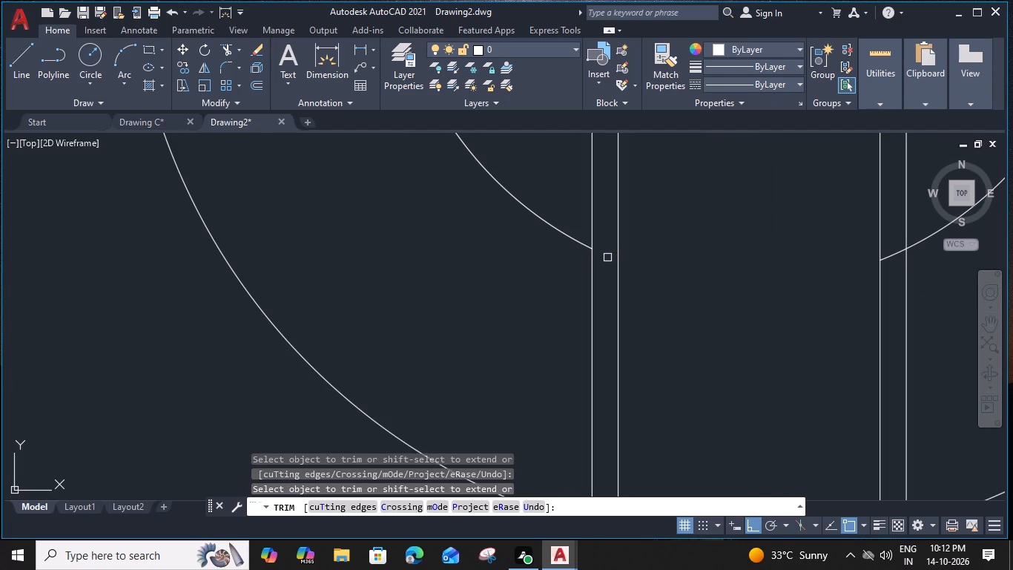
{"action": "left_click", "coordinate": [894, 252]}
On the burner's left side, trim the third circle's stubs inside both horizontal bars and the bar ends extending past the outer circle.
{"action": "scroll", "coordinate": [893, 252], "scroll_direction": "down", "scroll_amount": 3}
{"action": "middle_click_drag", "start_coordinate": [845, 234], "coordinate": [804, 341]}
{"action": "scroll", "coordinate": [522, 330], "scroll_direction": "up", "scroll_amount": 3}
{"action": "left_click", "coordinate": [582, 275]}
{"action": "left_click", "coordinate": [602, 280]}
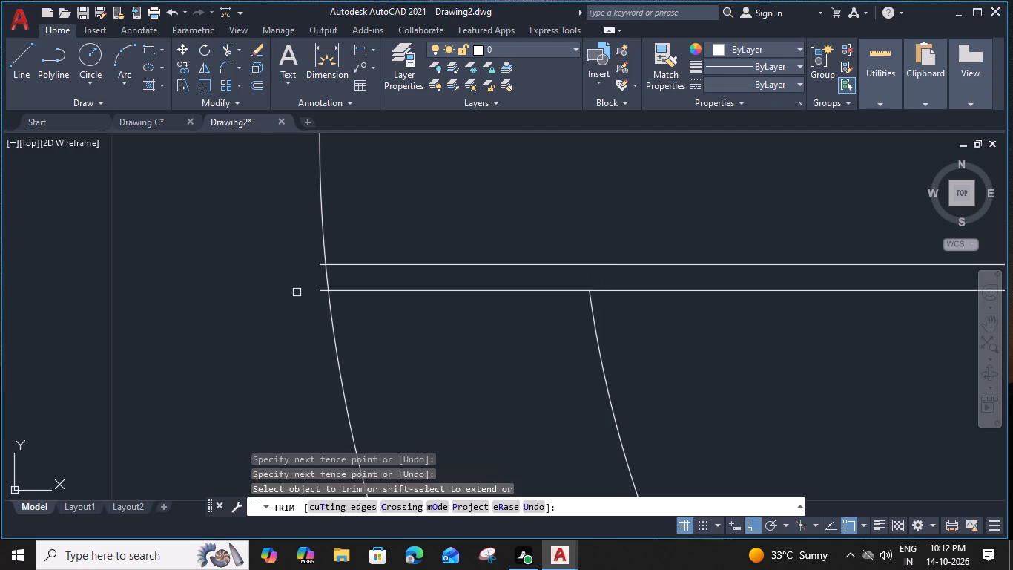
{"action": "left_click", "coordinate": [318, 292]}
{"action": "left_click", "coordinate": [320, 268]}
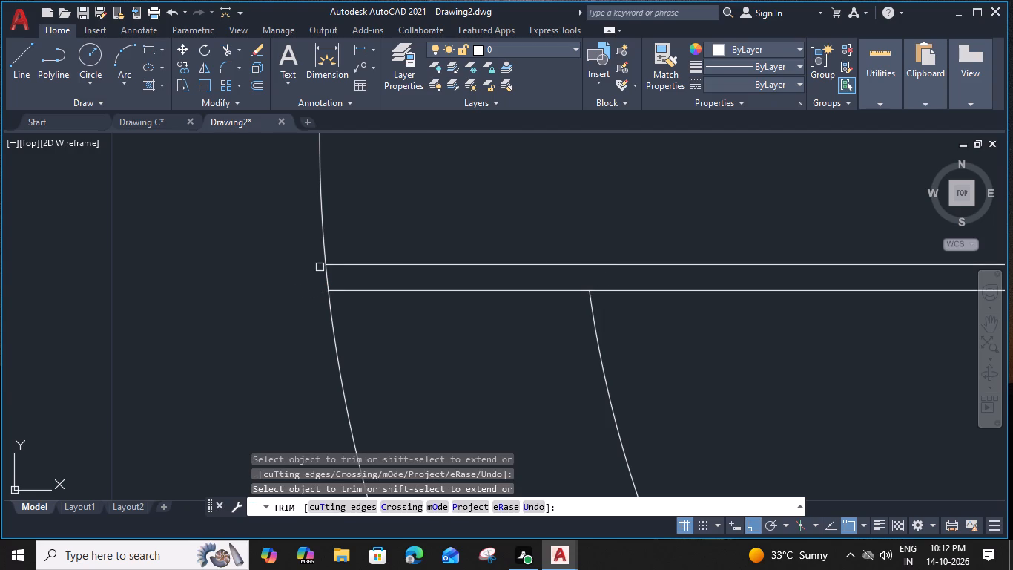
{"action": "scroll", "coordinate": [316, 255], "scroll_direction": "down", "scroll_amount": 2}
{"action": "middle_click_drag", "start_coordinate": [401, 225], "coordinate": [398, 327]}
{"action": "scroll", "coordinate": [414, 247], "scroll_direction": "up", "scroll_amount": 2}
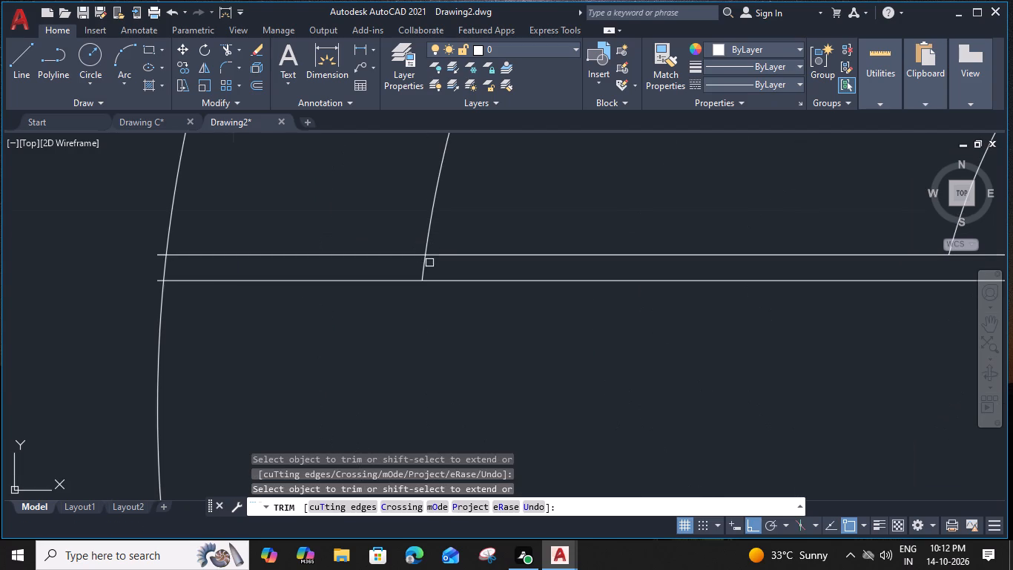
{"action": "left_click", "coordinate": [426, 261]}
{"action": "scroll", "coordinate": [420, 266], "scroll_direction": "down", "scroll_amount": 2}
{"action": "scroll", "coordinate": [305, 264], "scroll_direction": "up", "scroll_amount": 4}
{"action": "left_click", "coordinate": [370, 252]}
{"action": "left_click", "coordinate": [368, 316]}
Trim the two innermost circles' stubs inside both vertical bars above the burner's centre.
{"action": "scroll", "coordinate": [368, 316], "scroll_direction": "down", "scroll_amount": 4}
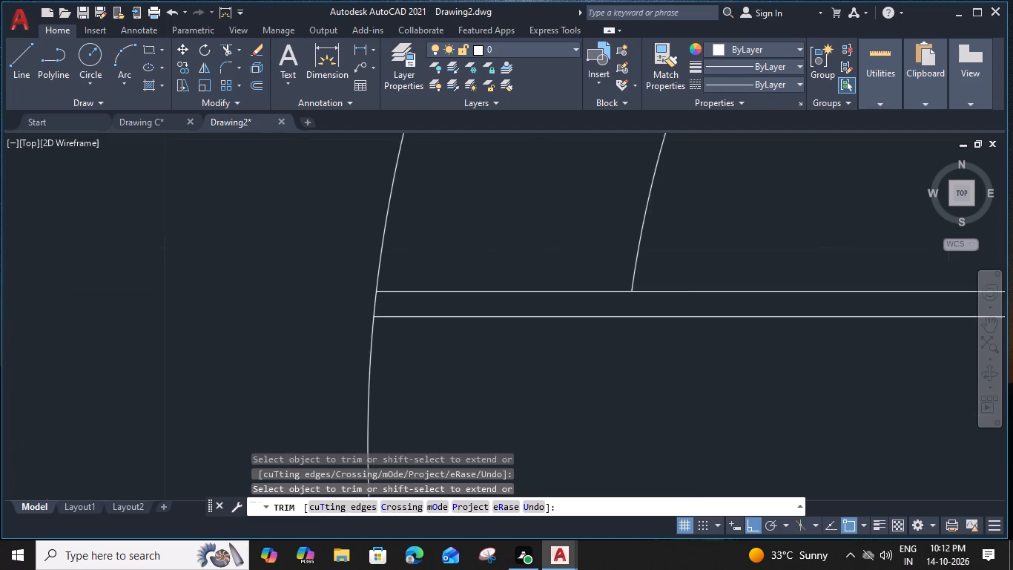
{"action": "middle_click_drag", "start_coordinate": [618, 274], "coordinate": [290, 297]}
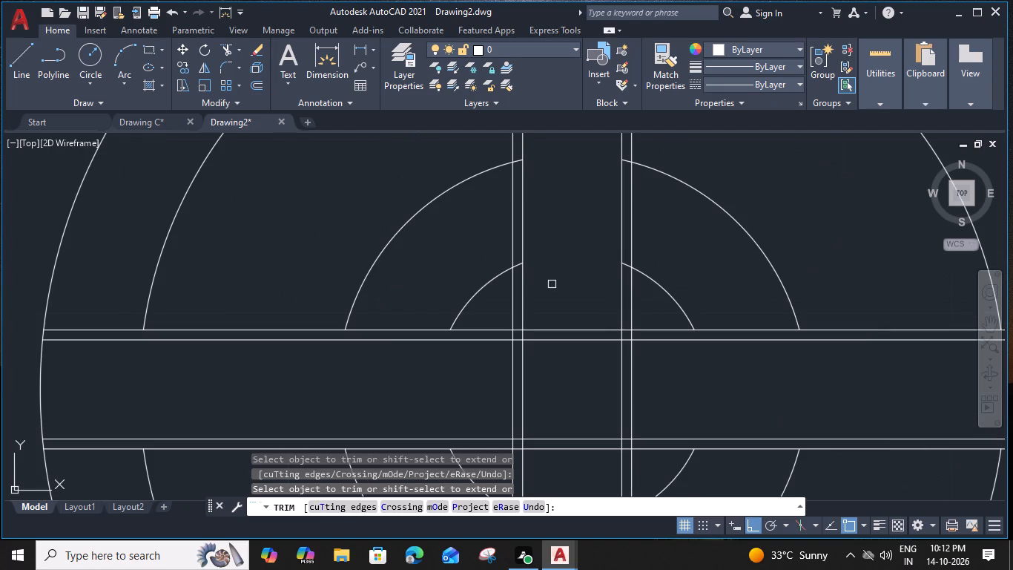
{"action": "scroll", "coordinate": [520, 279], "scroll_direction": "up", "scroll_amount": 3}
{"action": "left_click", "coordinate": [515, 224]}
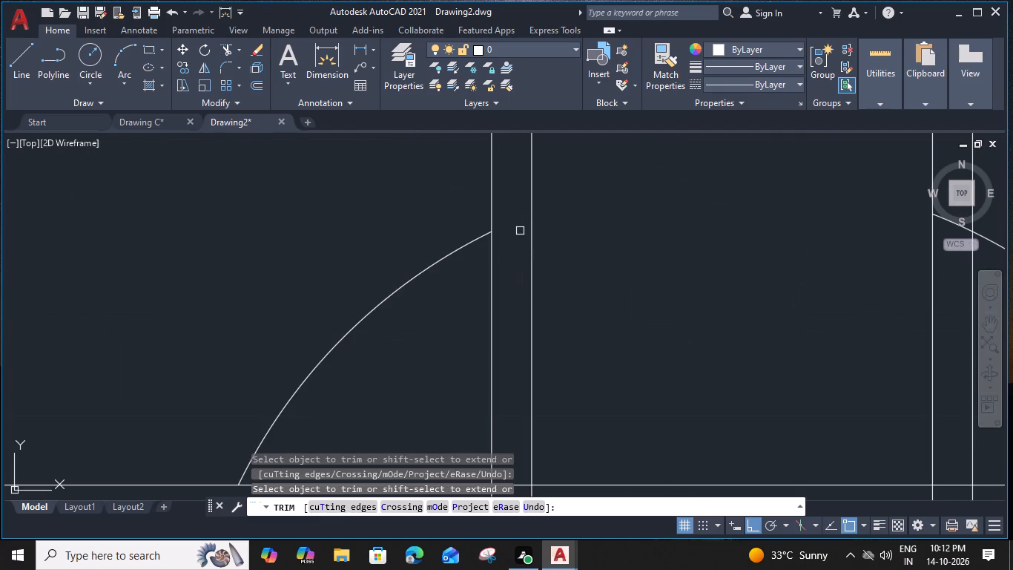
{"action": "middle_click_drag", "start_coordinate": [616, 284], "coordinate": [518, 314]}
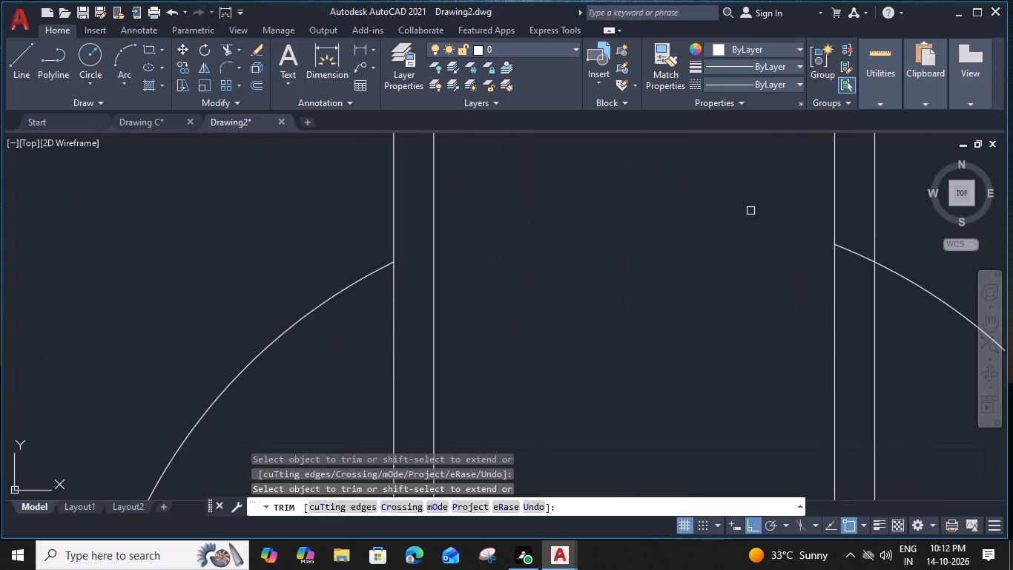
{"action": "left_click", "coordinate": [851, 247]}
{"action": "scroll", "coordinate": [851, 247], "scroll_direction": "down", "scroll_amount": 4}
{"action": "middle_click_drag", "start_coordinate": [763, 227], "coordinate": [764, 228]}
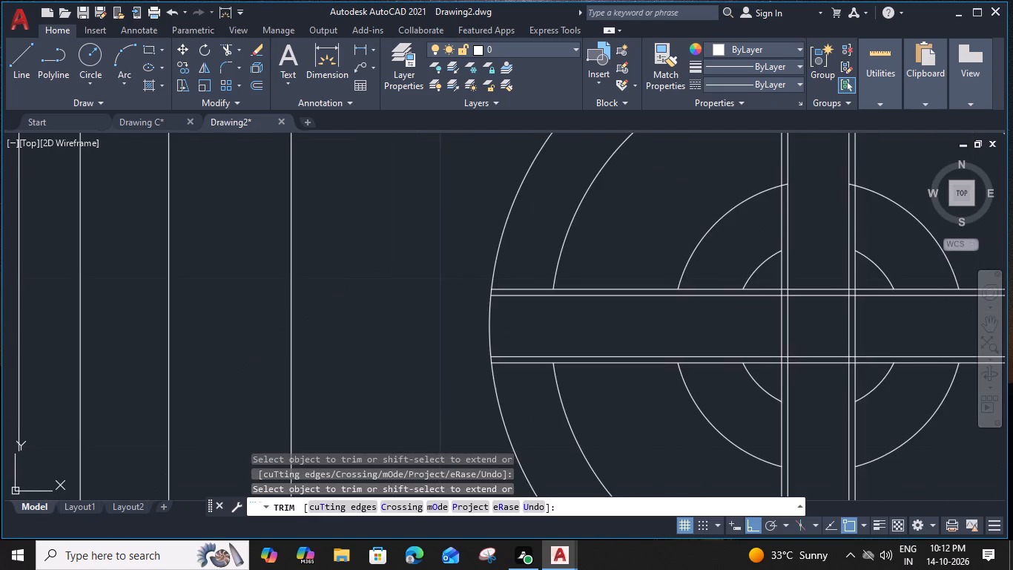
{"action": "middle_click_drag", "start_coordinate": [764, 228], "coordinate": [537, 383]}
{"action": "scroll", "coordinate": [555, 347], "scroll_direction": "up", "scroll_amount": 2}
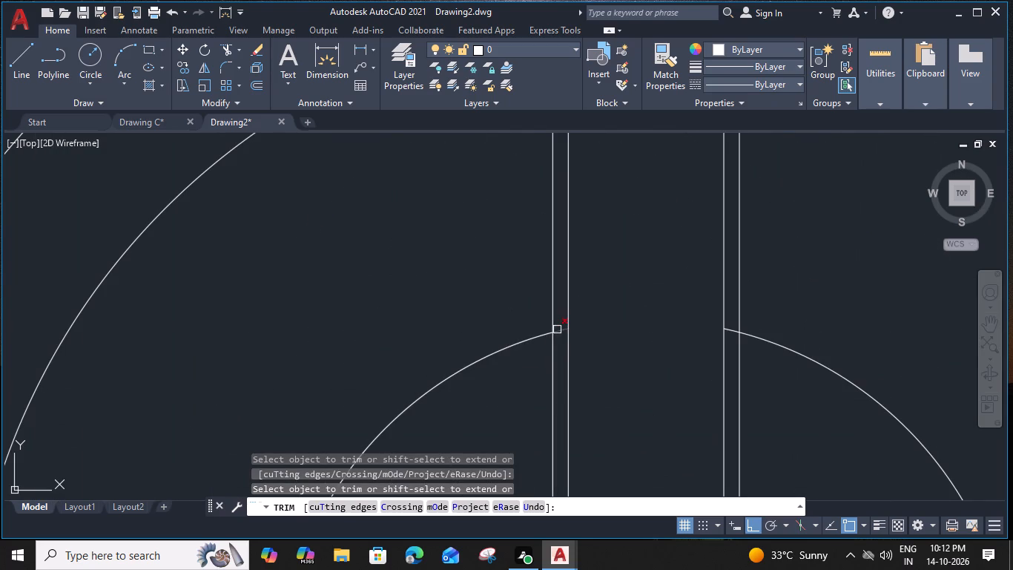
{"action": "left_click", "coordinate": [560, 330]}
{"action": "left_click", "coordinate": [730, 328]}
Above centre, trim the third circle's stubs inside both vertical bars and the four bar line ends extending past the outer circle.
{"action": "middle_click_drag", "start_coordinate": [648, 226], "coordinate": [627, 408]}
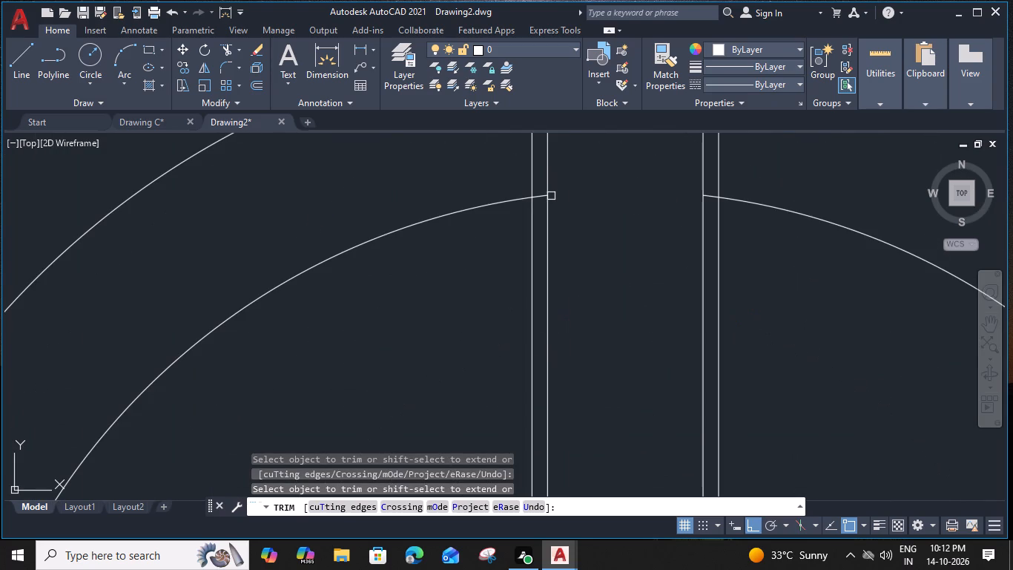
{"action": "left_click", "coordinate": [539, 192]}
{"action": "left_click", "coordinate": [710, 194]}
{"action": "middle_click_drag", "start_coordinate": [661, 179], "coordinate": [626, 395]}
{"action": "scroll", "coordinate": [487, 229], "scroll_direction": "up", "scroll_amount": 2}
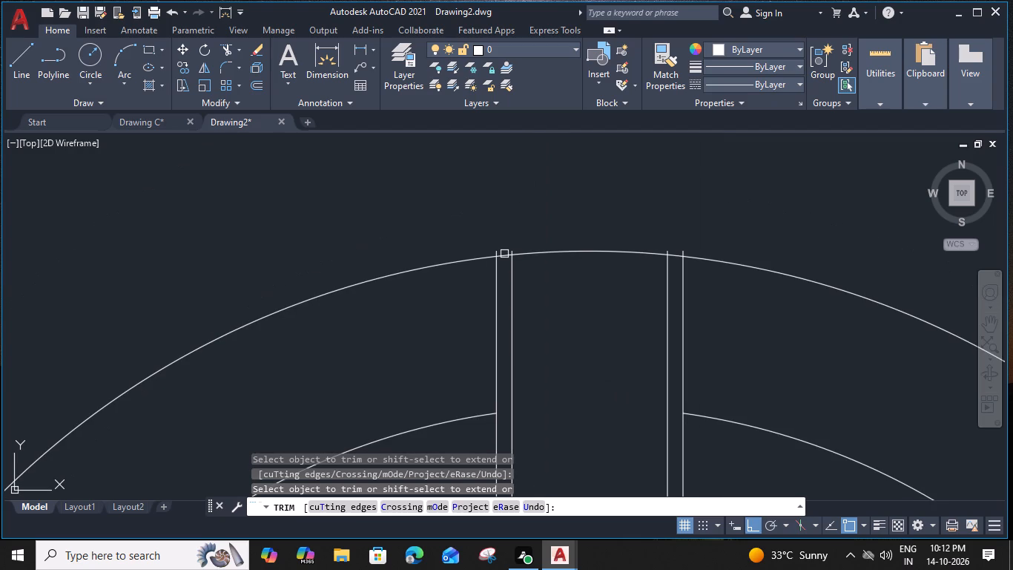
{"action": "left_click", "coordinate": [503, 286]}
{"action": "left_click", "coordinate": [543, 281]}
{"action": "scroll", "coordinate": [558, 269], "scroll_direction": "down", "scroll_amount": 1}
{"action": "middle_click_drag", "start_coordinate": [630, 250], "coordinate": [488, 248]}
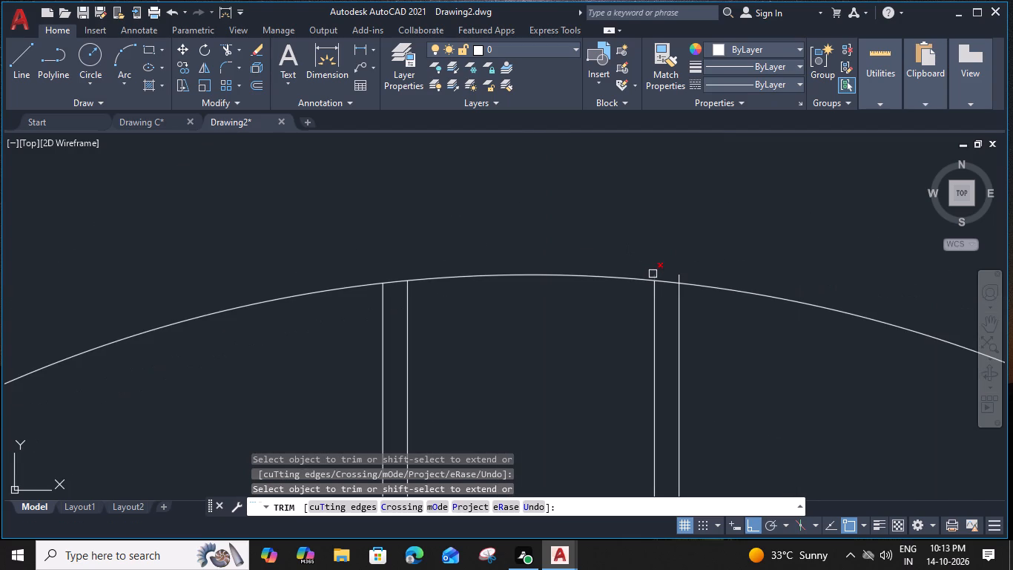
{"action": "left_click", "coordinate": [653, 275]}
{"action": "left_click", "coordinate": [681, 275]}
{"action": "key", "text": "Escape"}
Group all the circles and crossbar lines of the finished burner into one unnamed group.
{"action": "scroll", "coordinate": [563, 331], "scroll_direction": "down", "scroll_amount": 3}
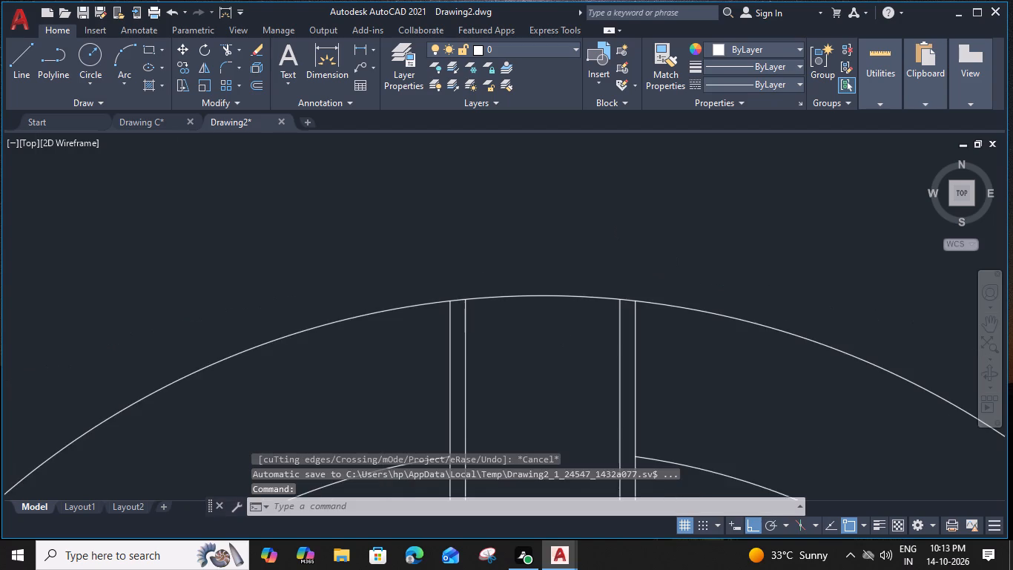
{"action": "scroll", "coordinate": [563, 331], "scroll_direction": "down", "scroll_amount": 3}
{"action": "middle_click_drag", "start_coordinate": [560, 339], "coordinate": [548, 248]}
{"action": "left_click_drag", "start_coordinate": [639, 237], "coordinate": [633, 246]}
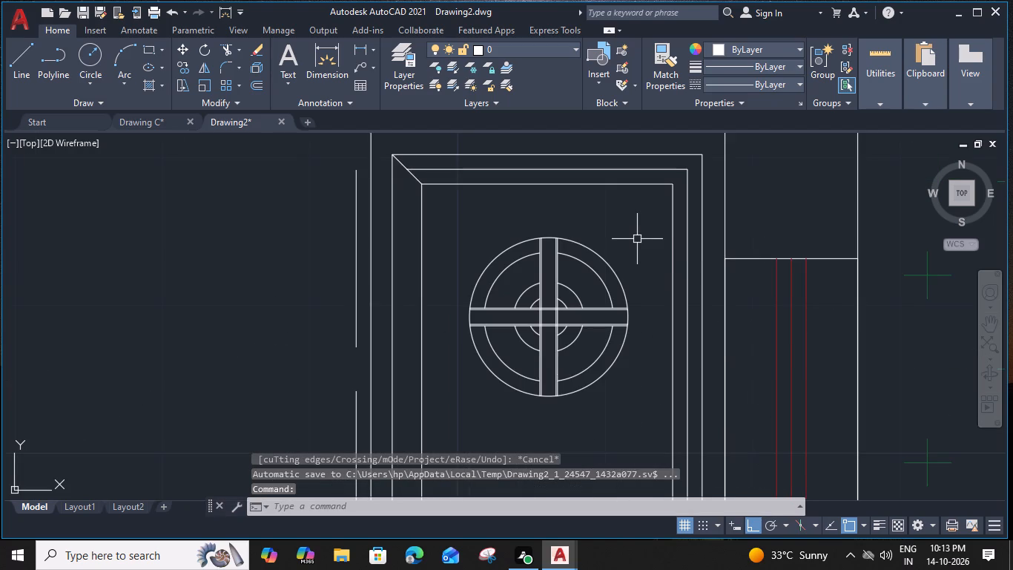
{"action": "left_click", "coordinate": [449, 386]}
{"action": "key", "text": "g"}
{"action": "key", "text": "space"}
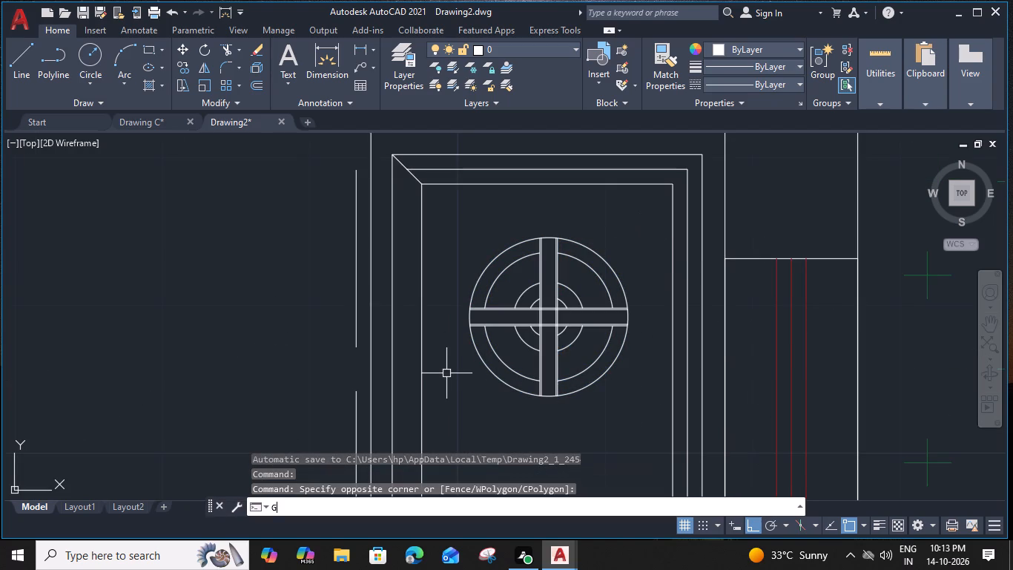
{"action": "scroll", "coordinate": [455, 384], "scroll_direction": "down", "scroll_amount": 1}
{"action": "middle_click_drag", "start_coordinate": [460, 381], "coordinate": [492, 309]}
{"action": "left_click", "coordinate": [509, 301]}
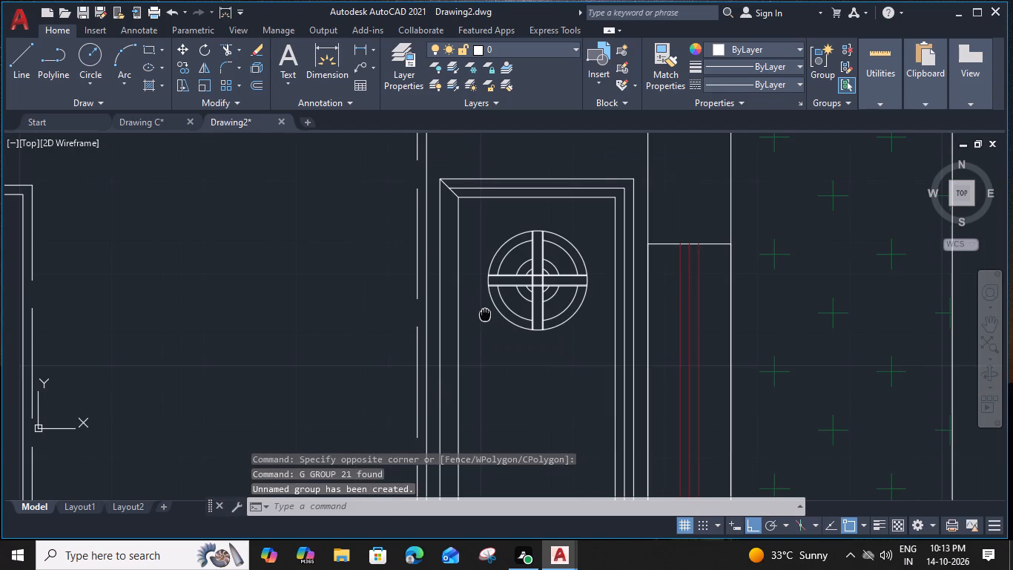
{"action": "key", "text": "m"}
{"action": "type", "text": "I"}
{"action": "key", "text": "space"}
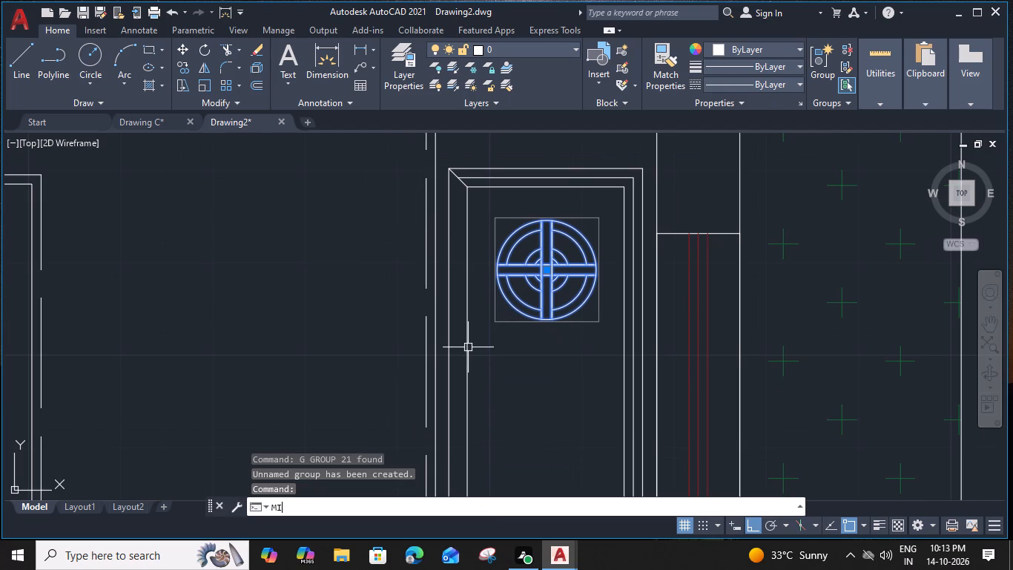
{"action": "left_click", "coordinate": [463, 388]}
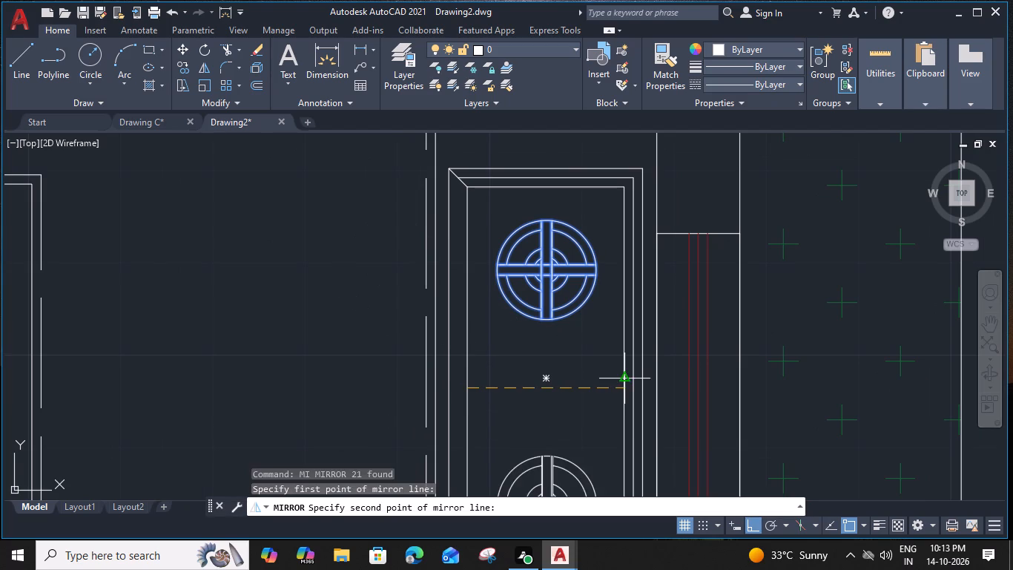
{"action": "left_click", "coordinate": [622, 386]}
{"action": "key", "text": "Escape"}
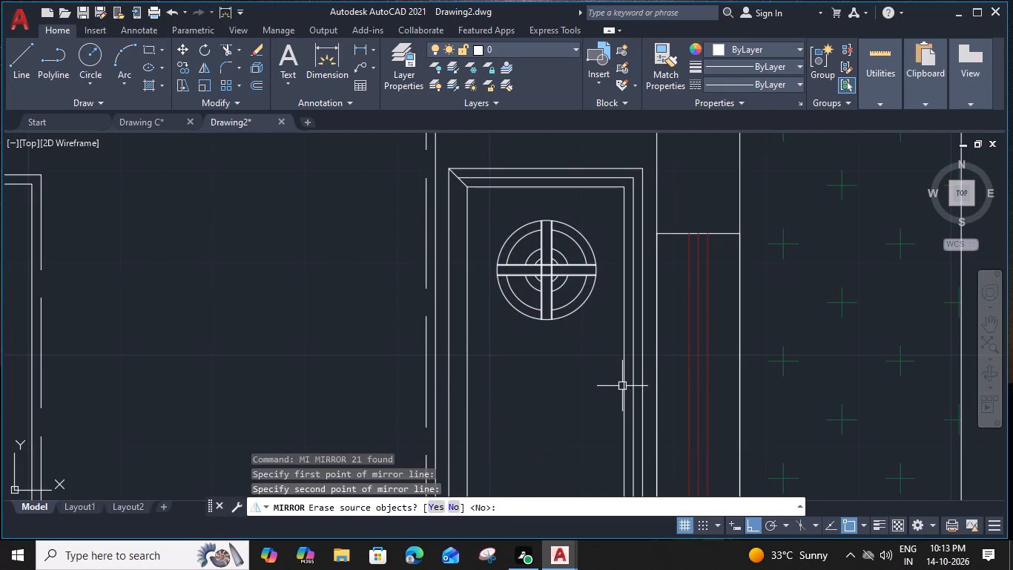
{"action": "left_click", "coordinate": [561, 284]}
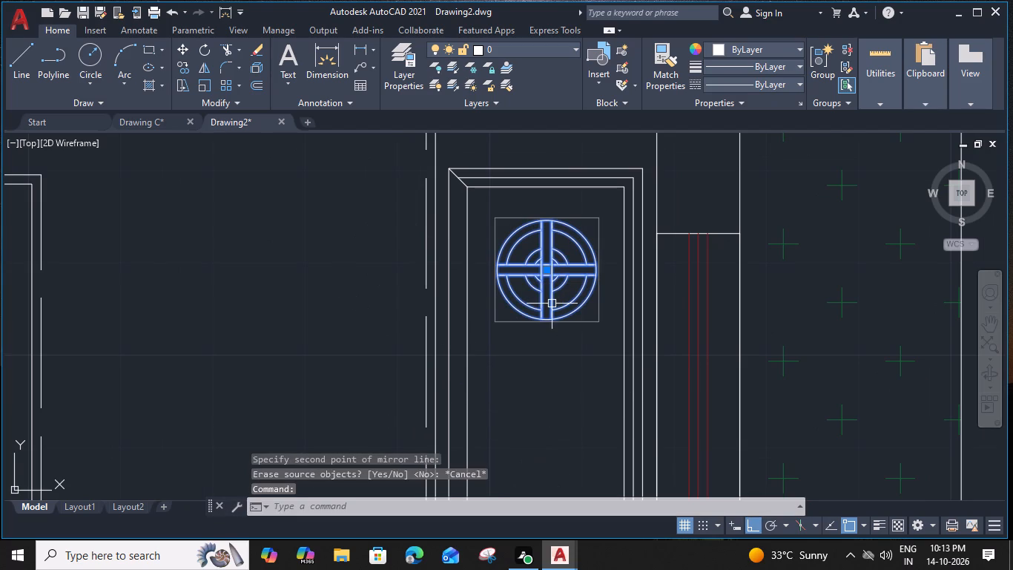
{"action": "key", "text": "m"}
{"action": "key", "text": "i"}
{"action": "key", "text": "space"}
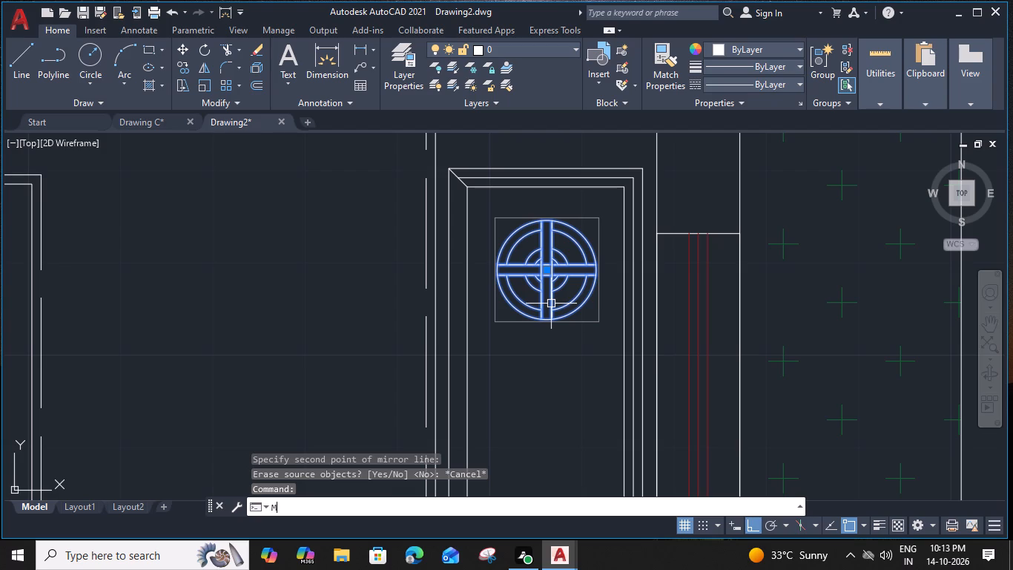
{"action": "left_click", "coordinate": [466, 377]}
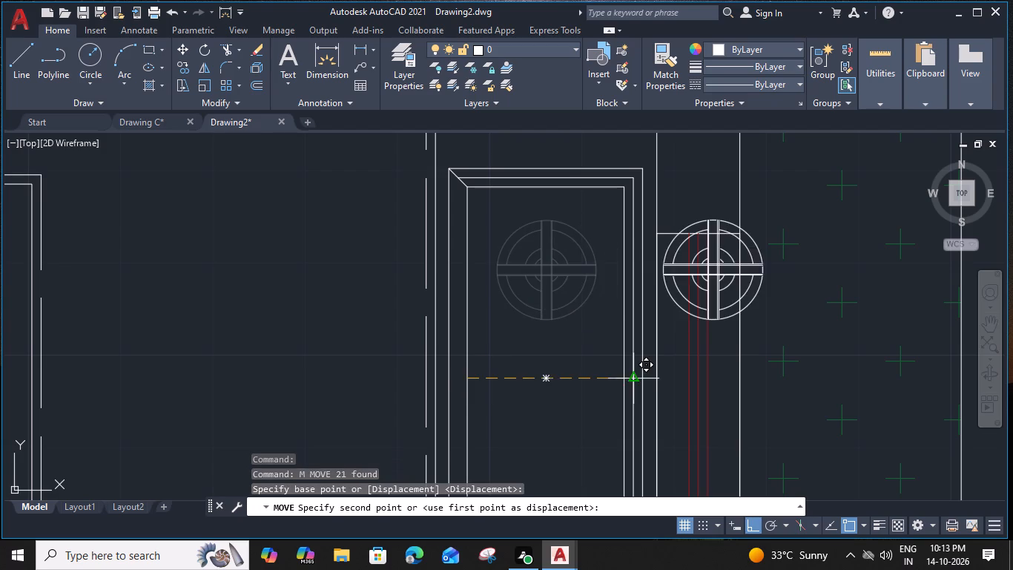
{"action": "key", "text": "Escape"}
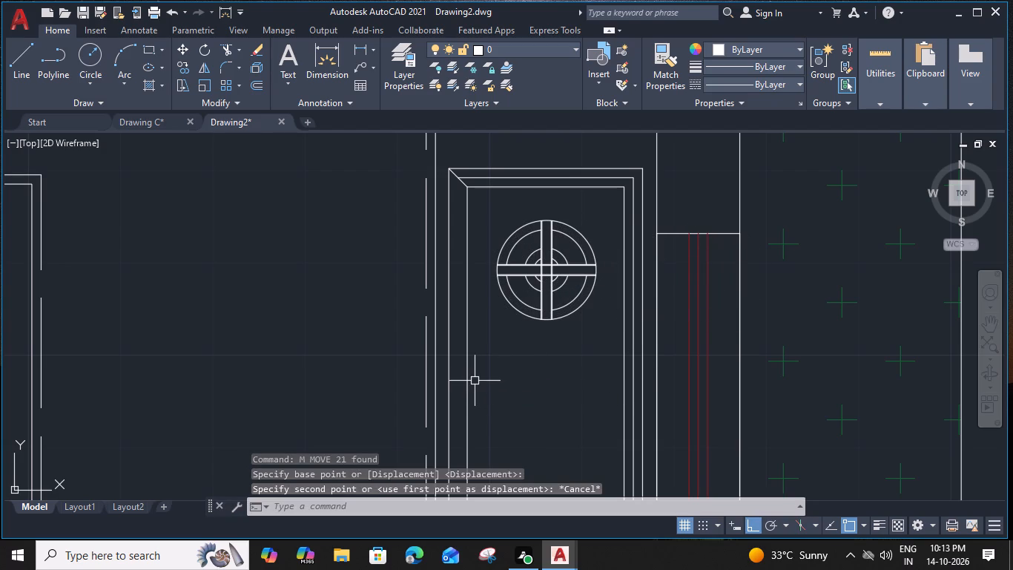
Mirror the burner group across the horizontal line through the midpoints of the stove's inner side edges, keeping the original.
{"action": "left_click", "coordinate": [524, 313]}
{"action": "key", "text": "m"}
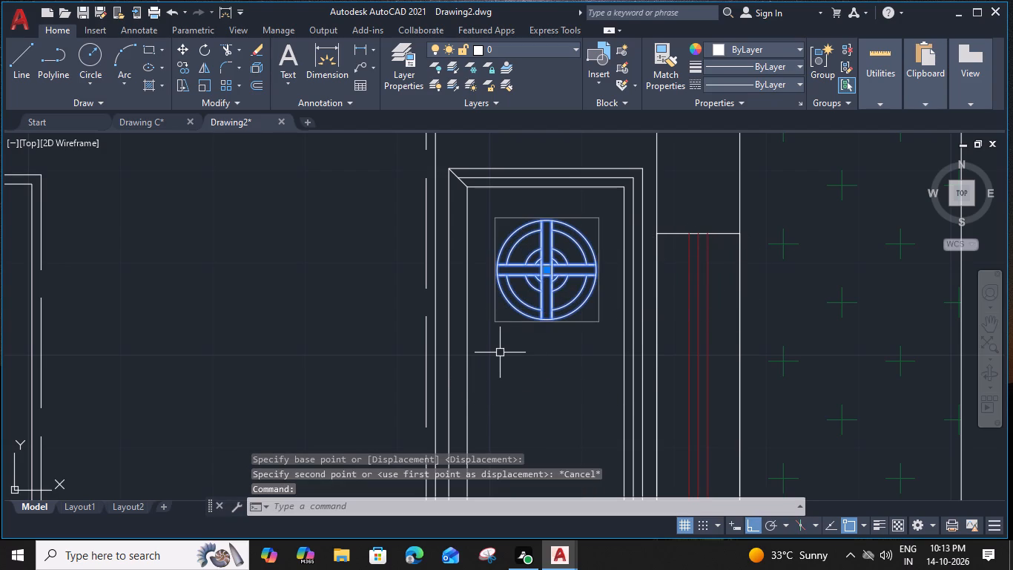
{"action": "type", "text": "I"}
{"action": "key", "text": "space"}
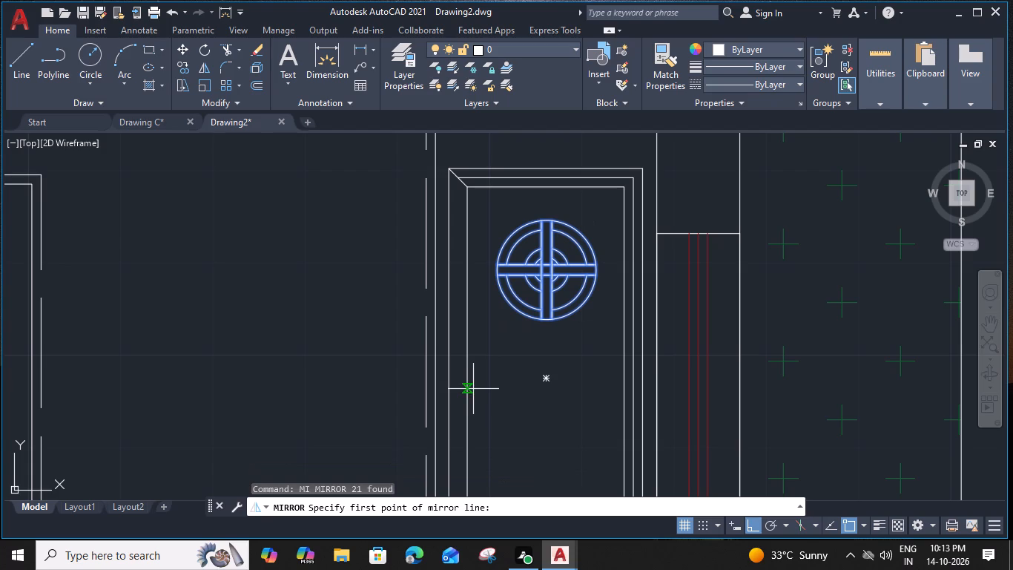
{"action": "left_click", "coordinate": [468, 377]}
{"action": "left_click", "coordinate": [625, 379]}
{"action": "key", "text": "space"}
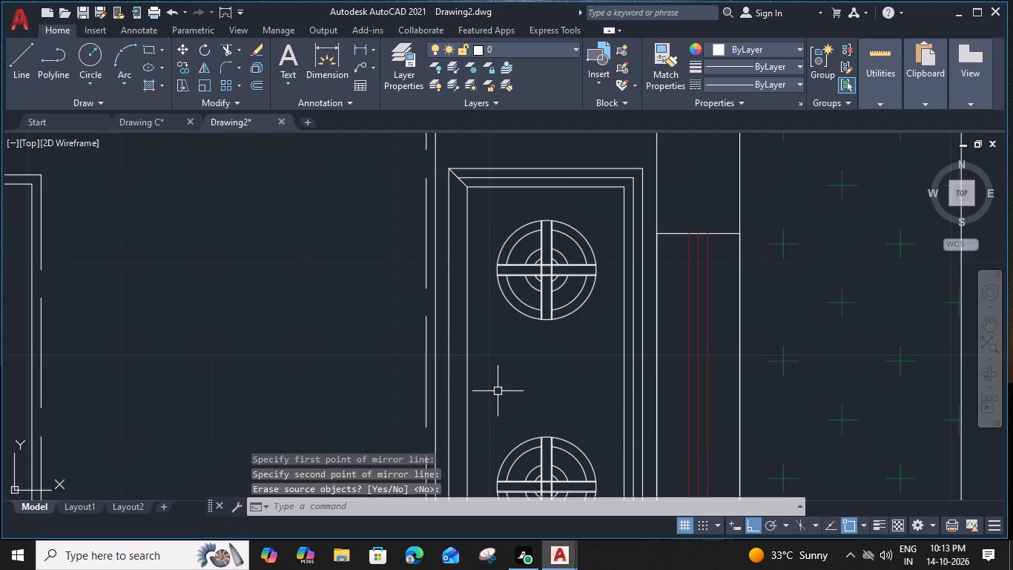
Draw a small knob circle inside the stove's left border strip, beside the upper burner.
{"action": "type", "text": "C"}
{"action": "key", "text": "space"}
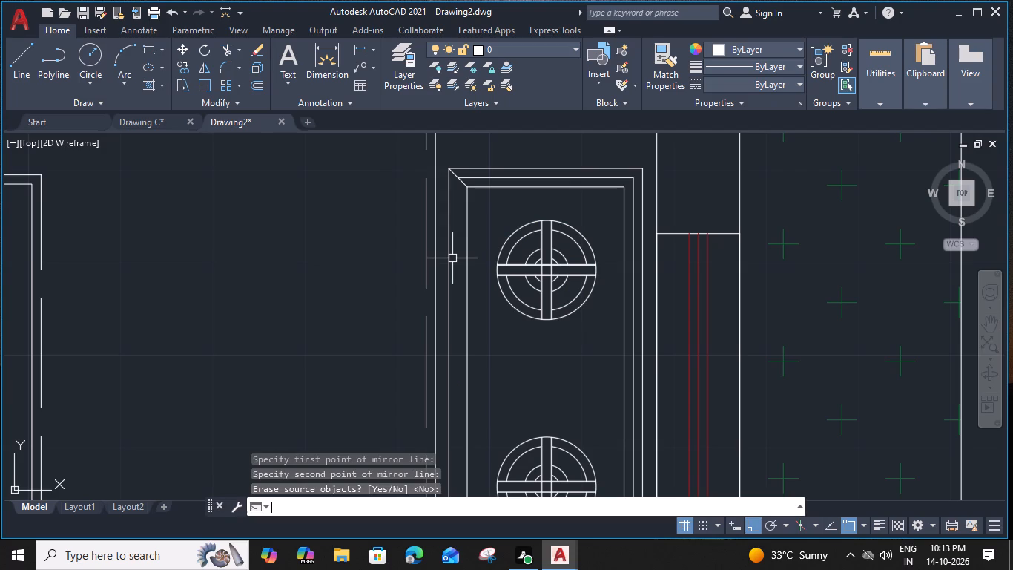
{"action": "scroll", "coordinate": [456, 272], "scroll_direction": "up", "scroll_amount": 1}
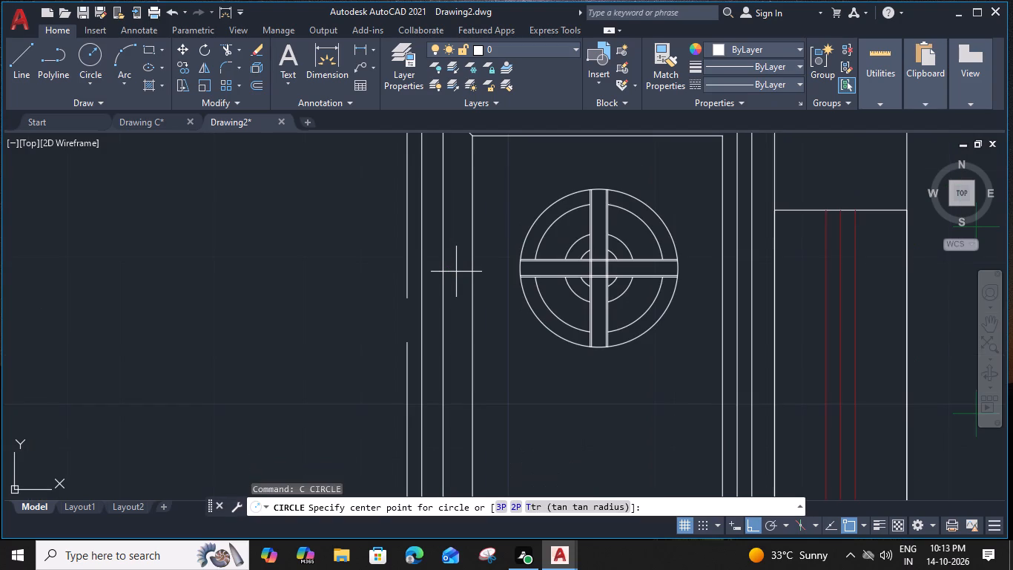
{"action": "left_click", "coordinate": [456, 257]}
{"action": "left_click", "coordinate": [459, 268]}
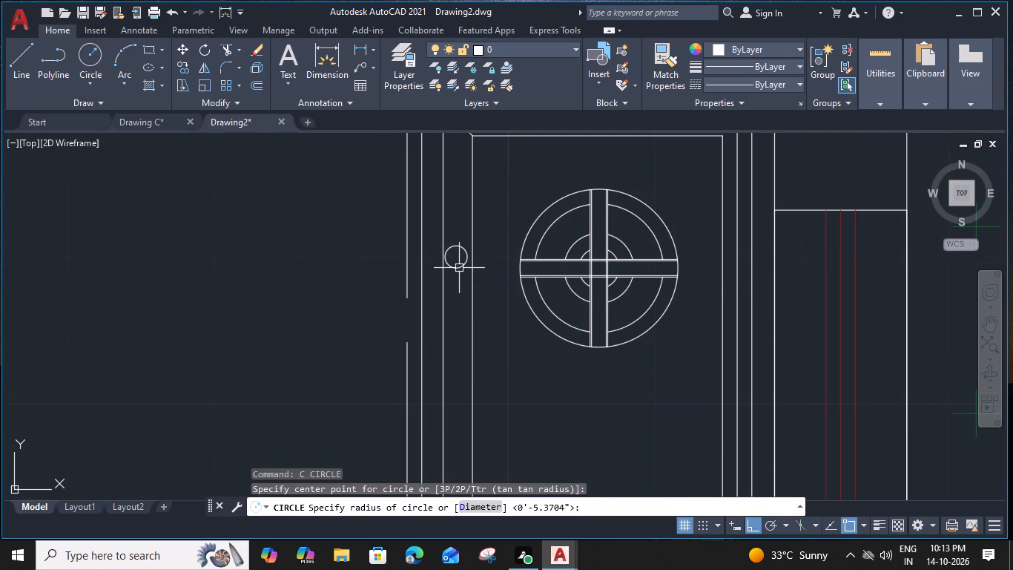
Offset the knob circle inward by 0.2" three times in succession to make four concentric circles.
{"action": "scroll", "coordinate": [456, 265], "scroll_direction": "up", "scroll_amount": 2}
{"action": "left_click", "coordinate": [459, 270]}
{"action": "key", "text": "o"}
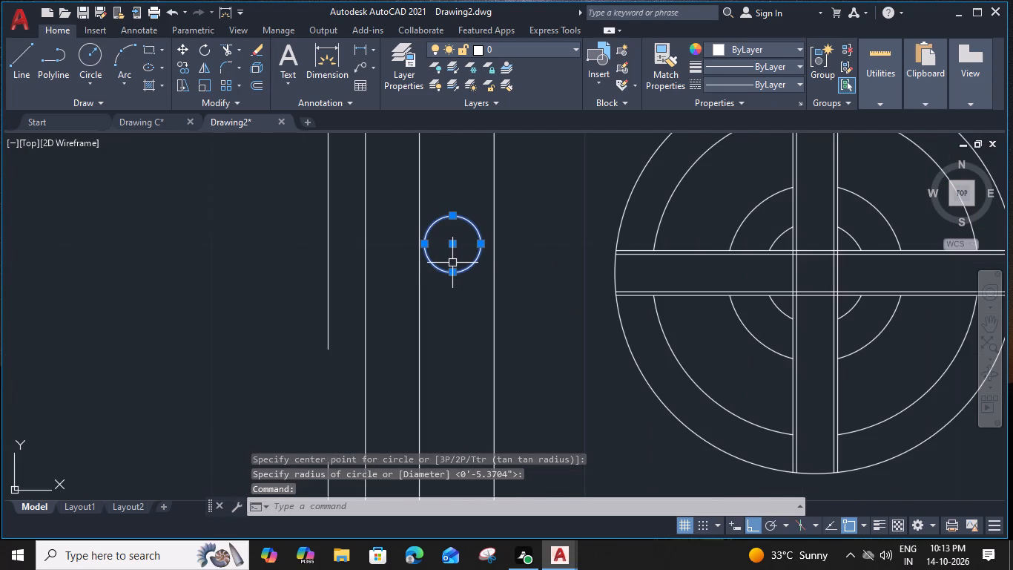
{"action": "key", "text": "space"}
{"action": "type", "text": "0.2\""}
{"action": "key", "text": "Return"}
{"action": "scroll", "coordinate": [450, 264], "scroll_direction": "up", "scroll_amount": 2}
{"action": "left_click", "coordinate": [450, 261]}
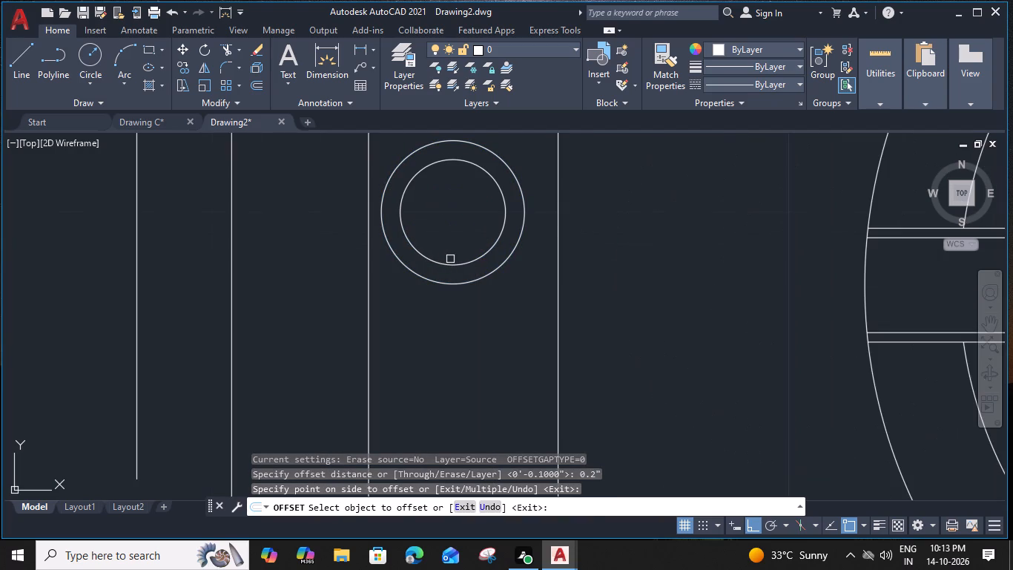
{"action": "left_click", "coordinate": [449, 262]}
{"action": "left_click", "coordinate": [446, 245]}
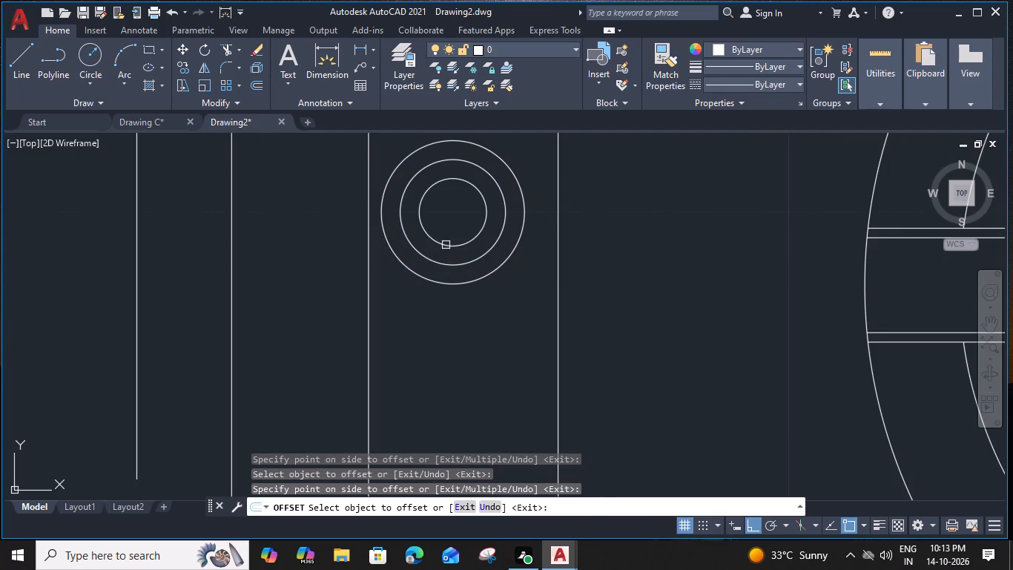
{"action": "left_click", "coordinate": [446, 245]}
{"action": "left_click", "coordinate": [456, 243]}
{"action": "left_click", "coordinate": [456, 225]}
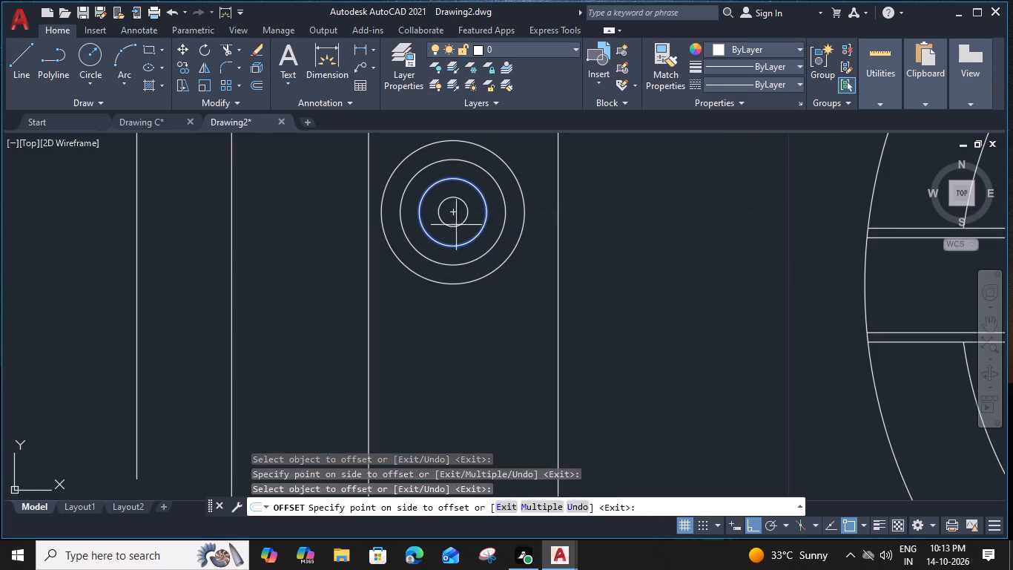
{"action": "key", "text": "Escape"}
{"action": "key", "text": "Escape"}
{"action": "middle_click_drag", "start_coordinate": [451, 258], "coordinate": [521, 289]}
{"action": "key", "text": "Escape"}
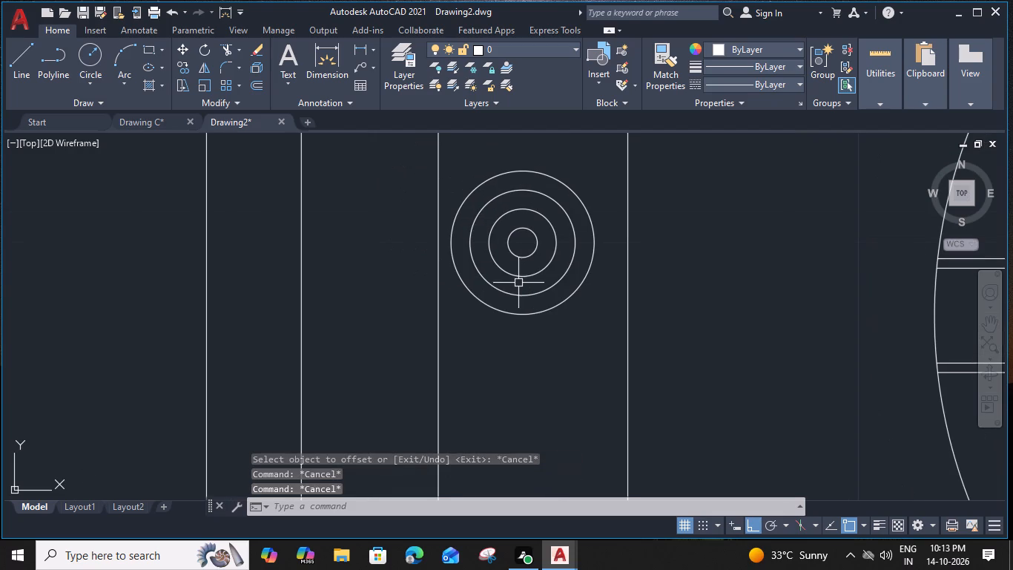
Draw a vertical line through the knob's centre from the top to the bottom of its outermost circle.
{"action": "key", "text": "l"}
{"action": "key", "text": "space"}
{"action": "left_click", "coordinate": [524, 173]}
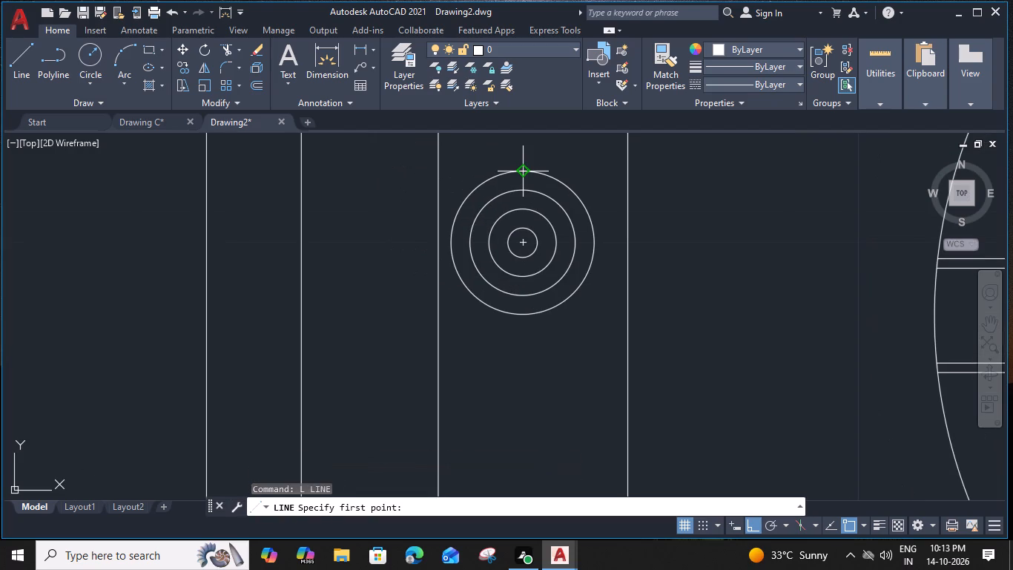
{"action": "left_click", "coordinate": [526, 313]}
{"action": "key", "text": "Escape"}
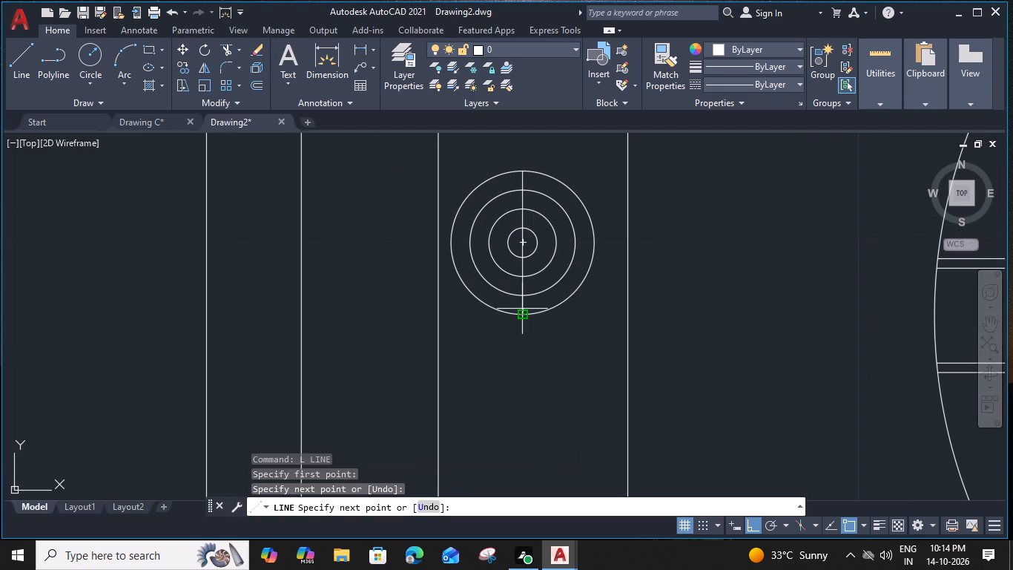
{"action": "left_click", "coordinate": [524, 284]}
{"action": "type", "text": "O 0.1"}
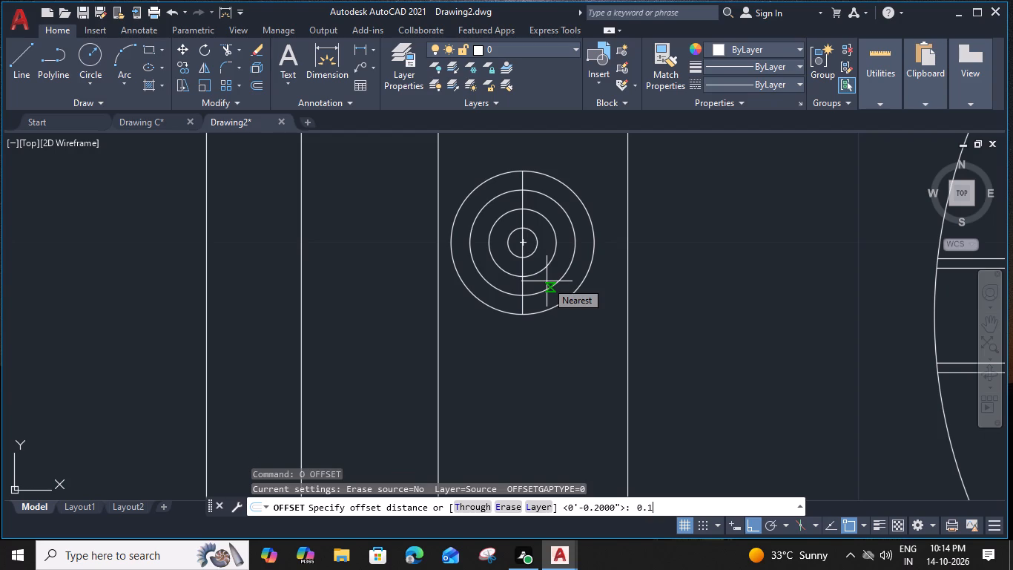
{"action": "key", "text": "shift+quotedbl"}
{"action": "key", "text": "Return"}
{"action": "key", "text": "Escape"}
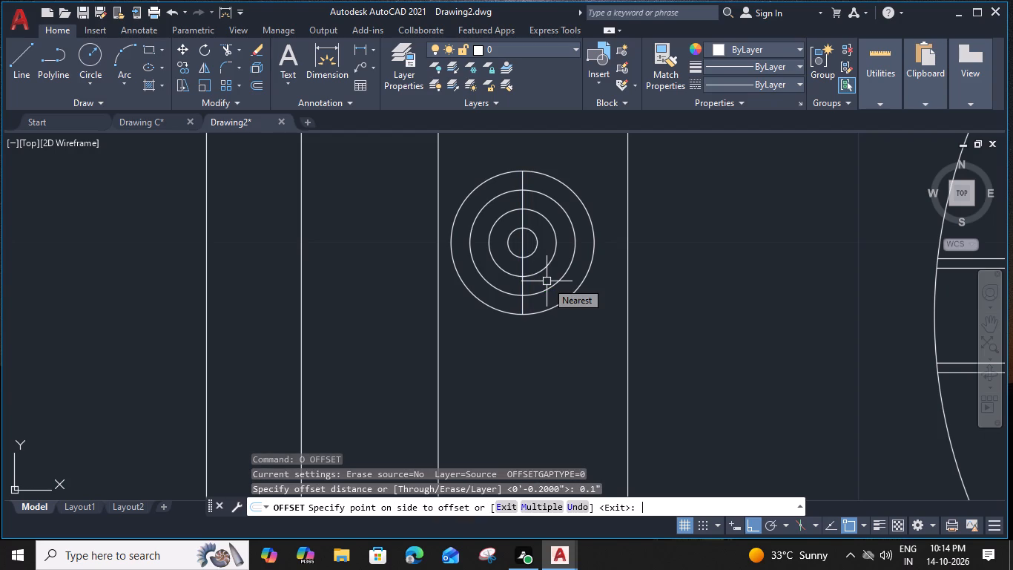
Offset the knob's vertical centre line by 0.3" to both sides.
{"action": "left_click", "coordinate": [523, 261]}
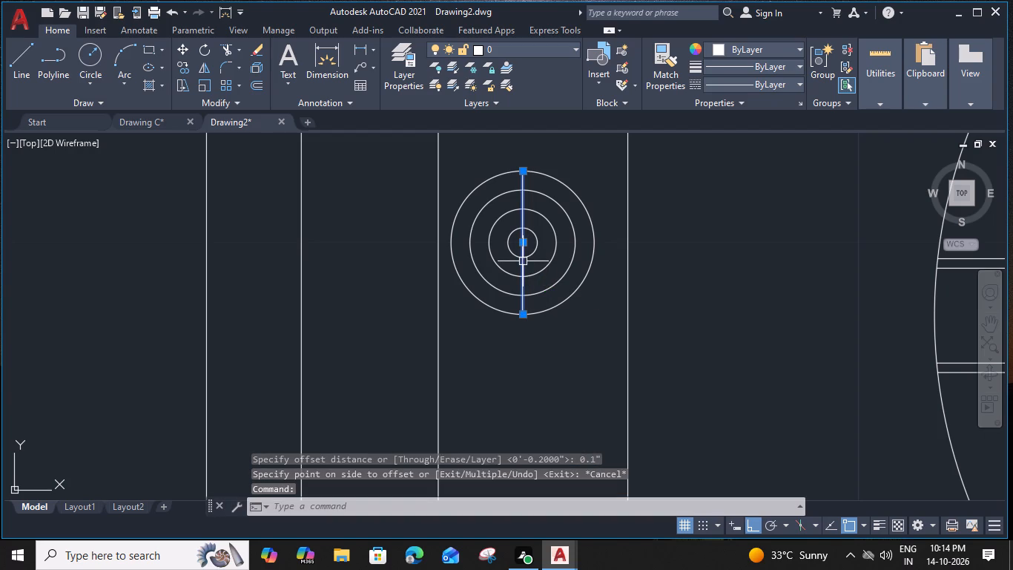
{"action": "type", "text": "O"}
{"action": "key", "text": "space"}
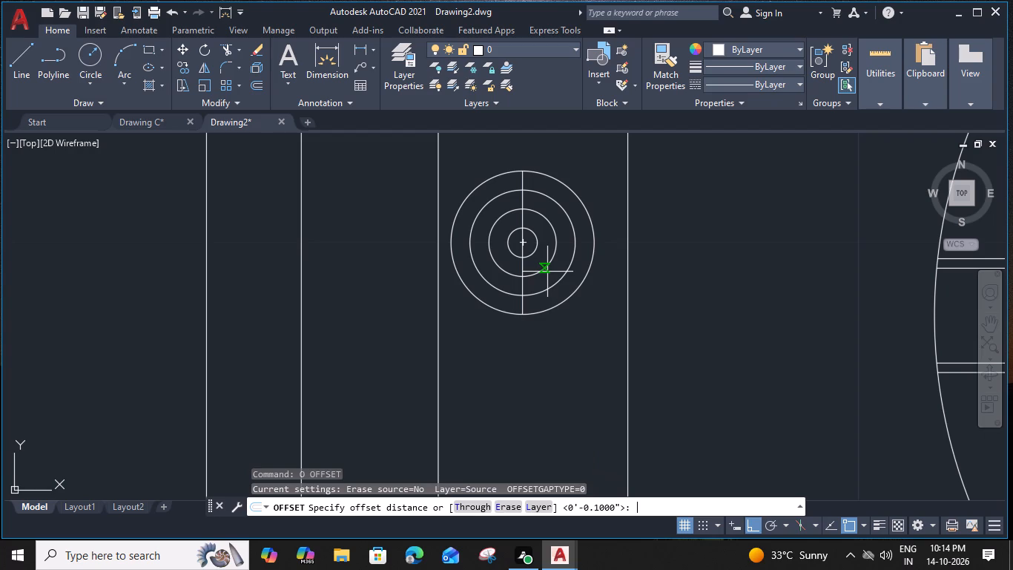
{"action": "type", "text": "0."}
{"action": "type", "text": "3\""}
{"action": "key", "text": "Return"}
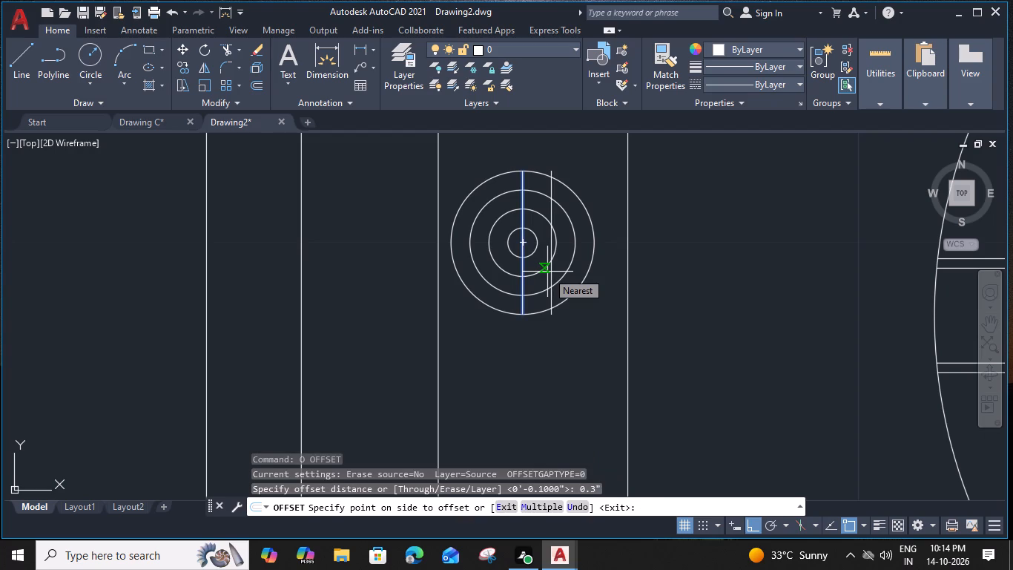
{"action": "left_click", "coordinate": [591, 254]}
{"action": "scroll", "coordinate": [525, 247], "scroll_direction": "up", "scroll_amount": 1}
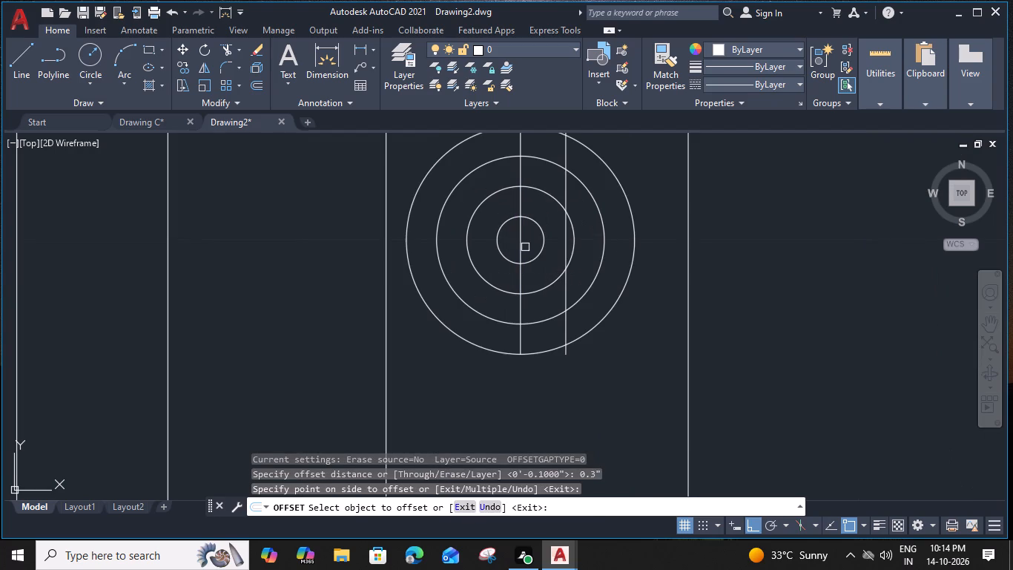
{"action": "left_click", "coordinate": [518, 233]}
{"action": "left_click", "coordinate": [433, 250]}
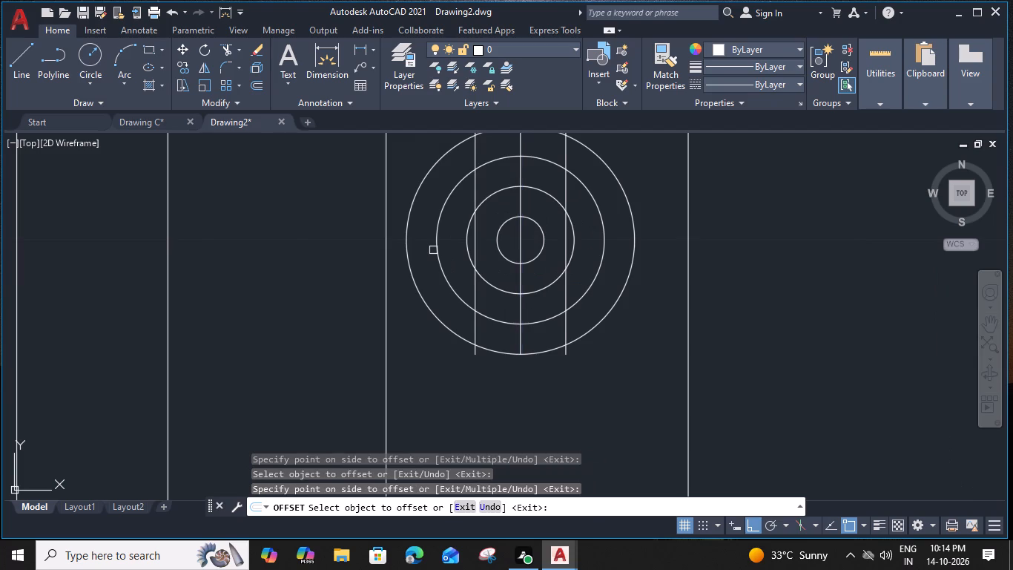
{"action": "key", "text": "Escape"}
Trim the upper and lower ends of both offset lines that project beyond the knob's outermost circle.
{"action": "key", "text": "t"}
{"action": "type", "text": "R"}
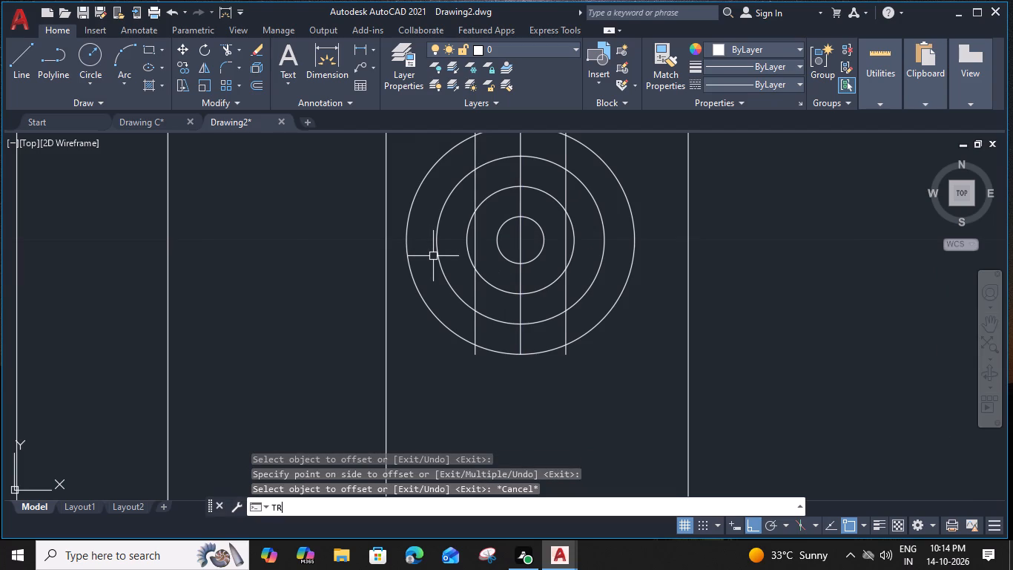
{"action": "key", "text": "space"}
{"action": "left_click", "coordinate": [474, 356]}
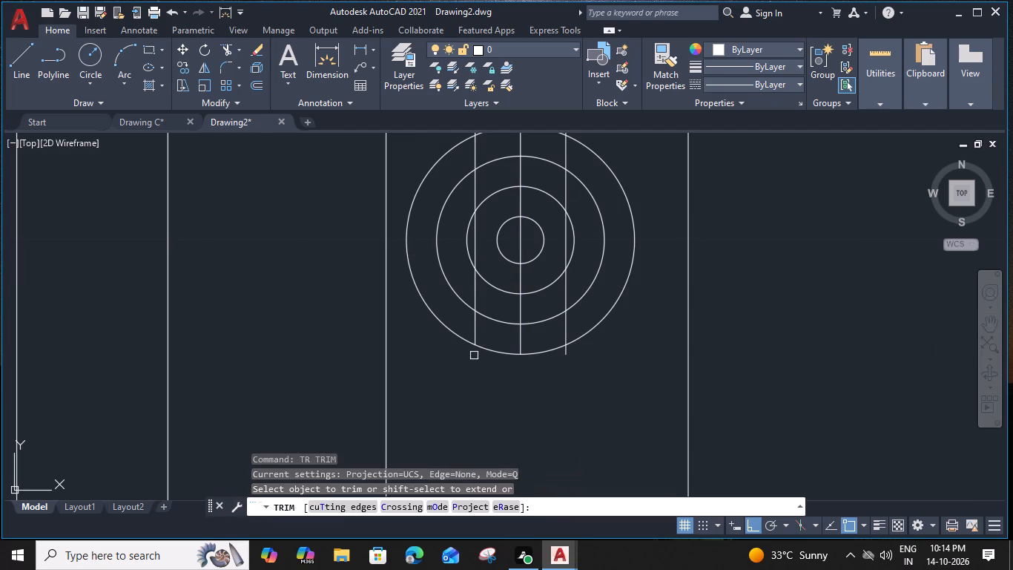
{"action": "left_click", "coordinate": [570, 354]}
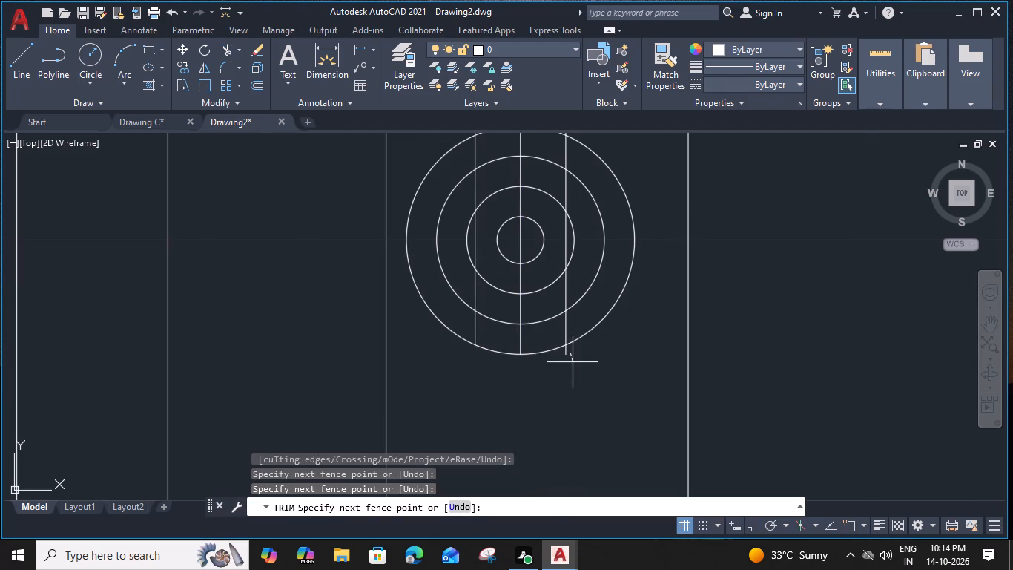
{"action": "scroll", "coordinate": [572, 361], "scroll_direction": "up", "scroll_amount": 2}
{"action": "left_click", "coordinate": [551, 333]}
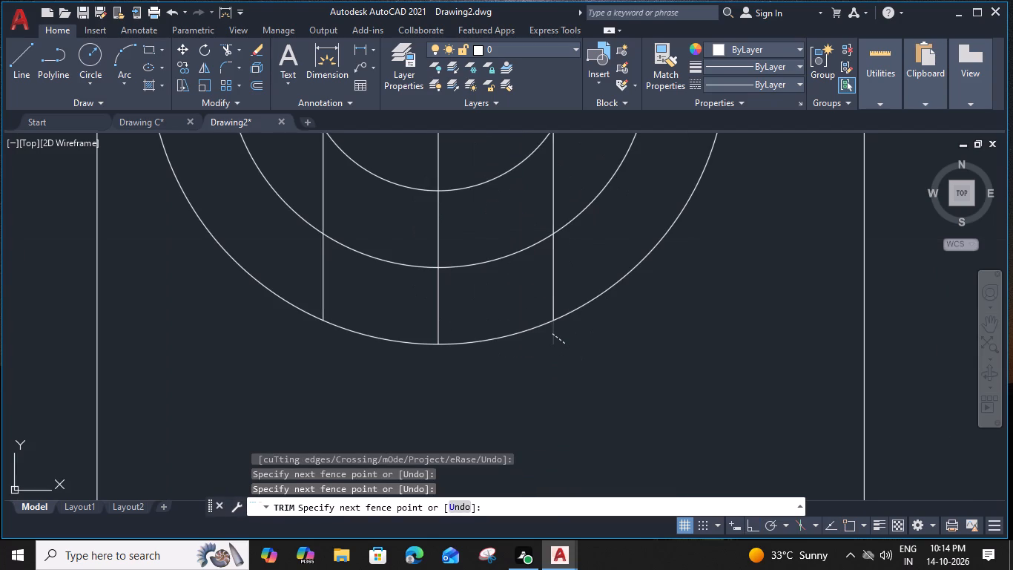
{"action": "scroll", "coordinate": [465, 347], "scroll_direction": "down", "scroll_amount": 2}
{"action": "middle_click_drag", "start_coordinate": [477, 292], "coordinate": [509, 419]}
{"action": "scroll", "coordinate": [455, 228], "scroll_direction": "up", "scroll_amount": 2}
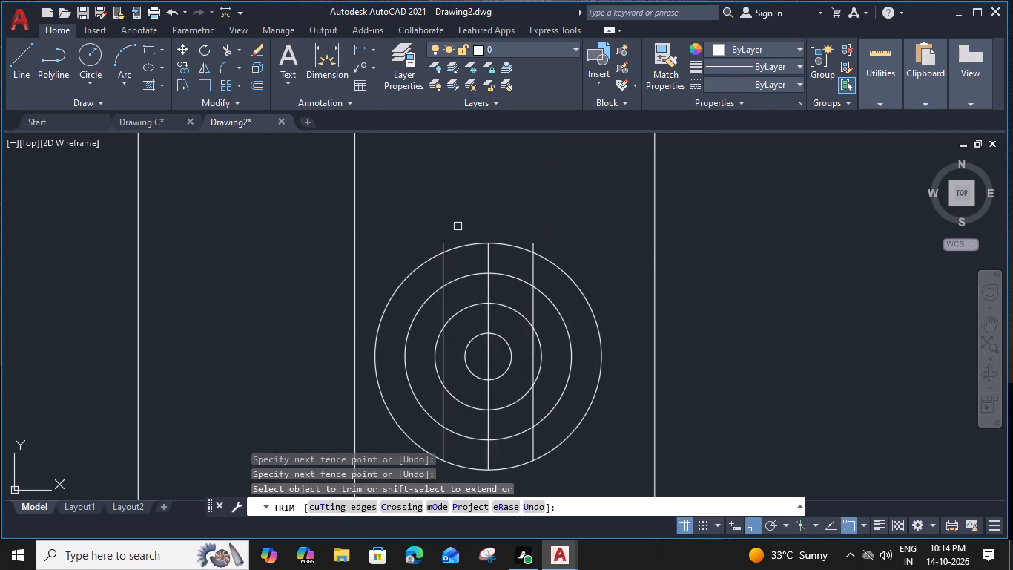
{"action": "left_click", "coordinate": [421, 267]}
{"action": "left_click", "coordinate": [650, 266]}
{"action": "key", "text": "Escape"}
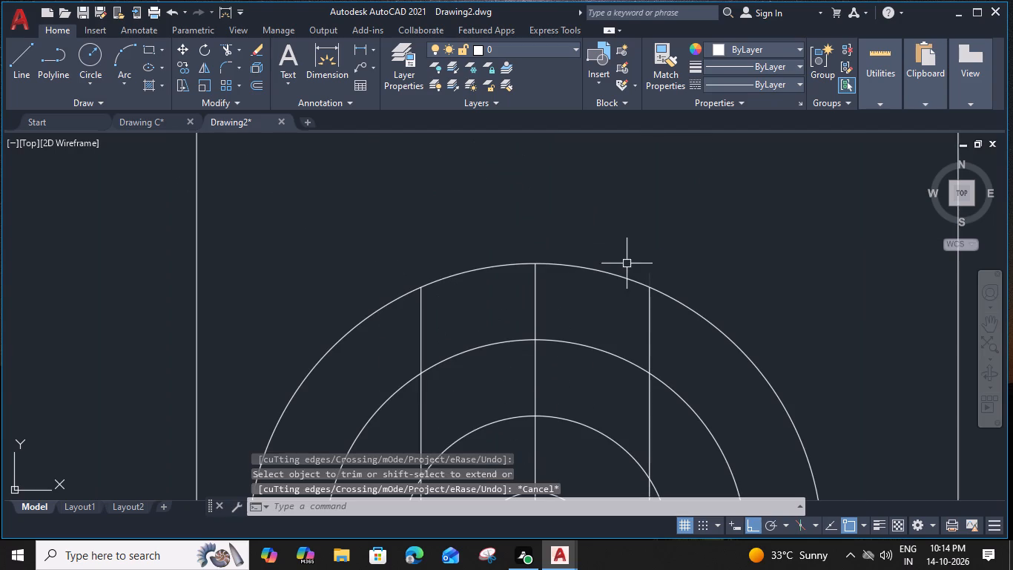
Delete the vertical centre line of the knob.
{"action": "left_click", "coordinate": [537, 295]}
{"action": "key", "text": "Delete"}
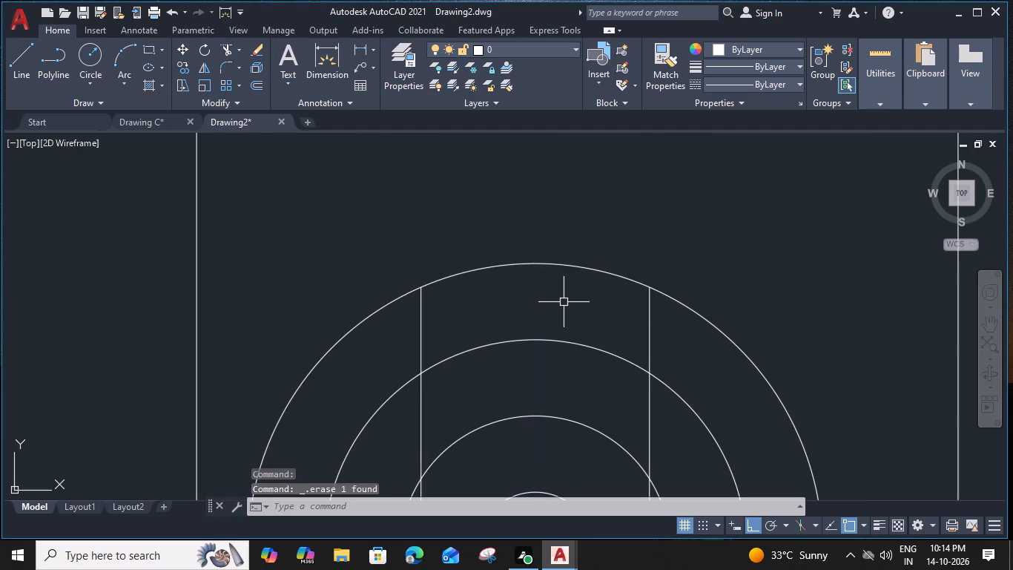
Trim the parts of the three inner knob circles that lie between the two vertical lines.
{"action": "key", "text": "t"}
{"action": "key", "text": "r"}
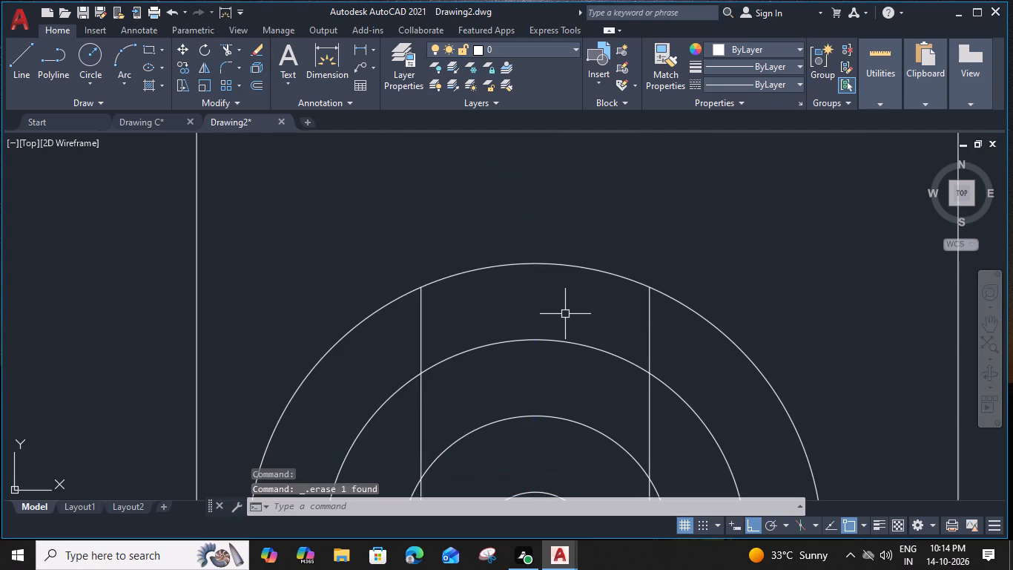
{"action": "key", "text": "space"}
{"action": "scroll", "coordinate": [561, 317], "scroll_direction": "down", "scroll_amount": 2}
{"action": "left_click", "coordinate": [561, 317]}
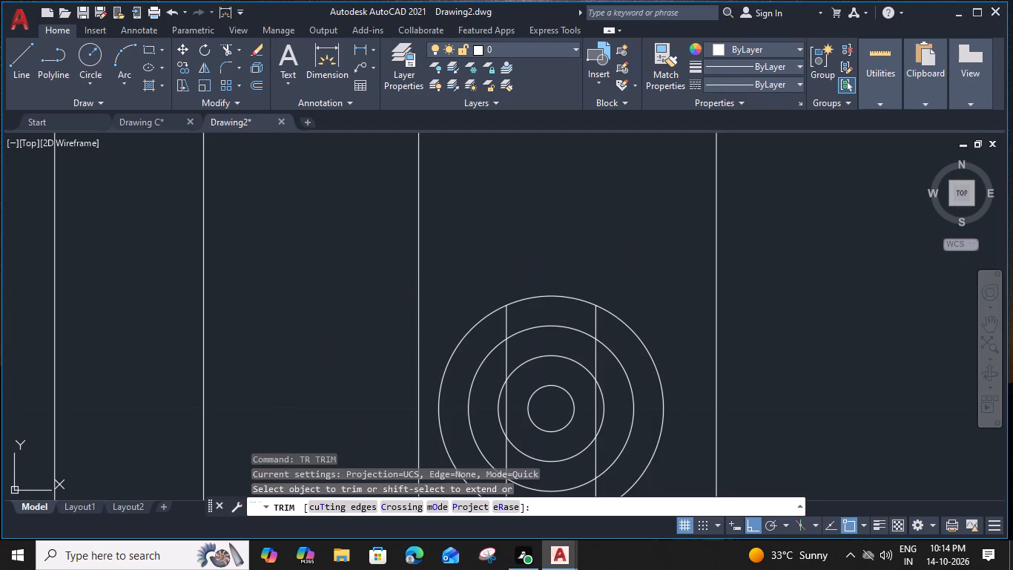
{"action": "middle_click_drag", "start_coordinate": [543, 408], "coordinate": [535, 235]}
{"action": "left_click", "coordinate": [551, 326]}
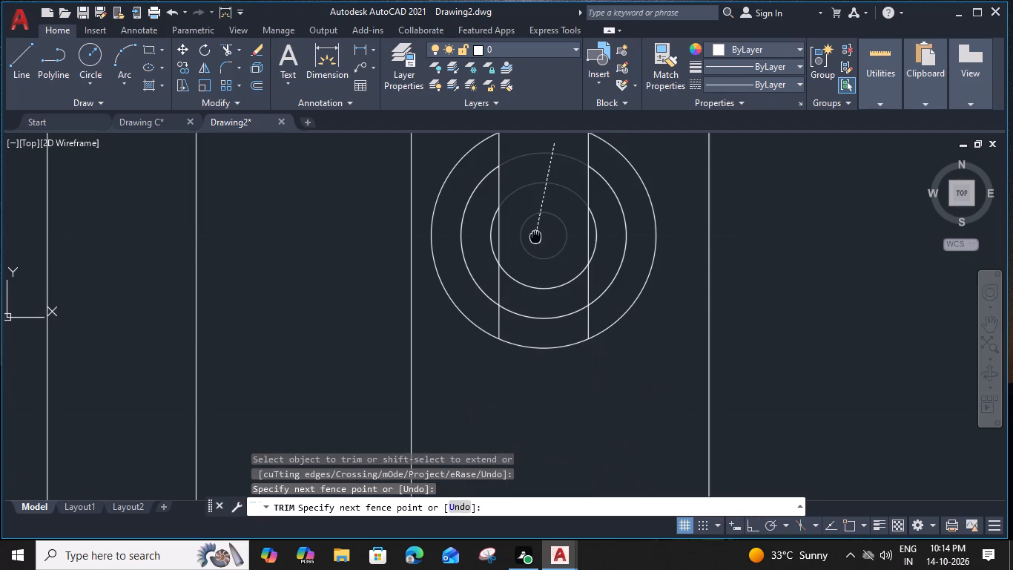
{"action": "key", "text": "Escape"}
Group all the circles, arcs and lines of the finished knob into one unnamed group.
{"action": "scroll", "coordinate": [547, 318], "scroll_direction": "down", "scroll_amount": 3}
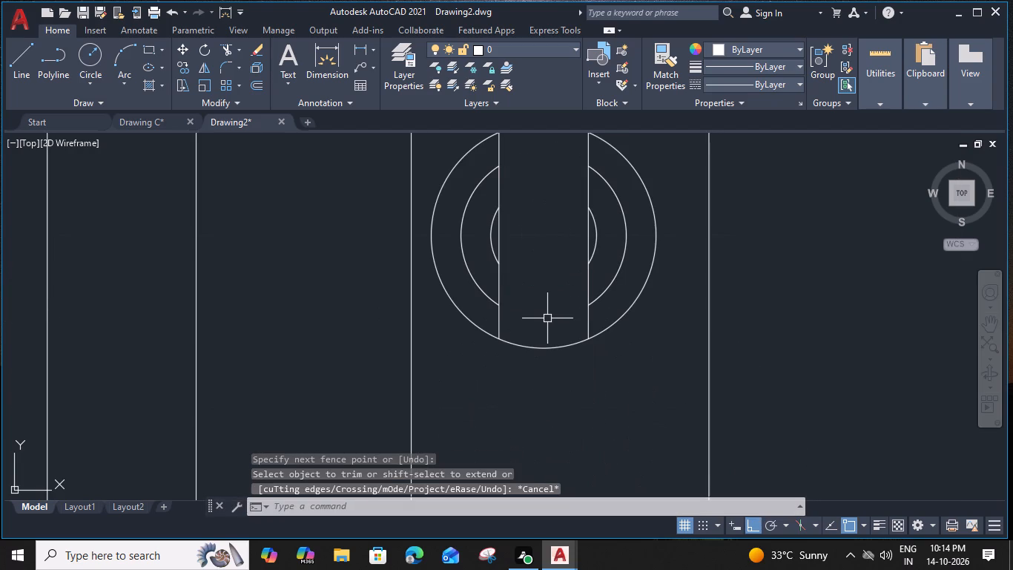
{"action": "left_click", "coordinate": [574, 257]}
{"action": "left_click", "coordinate": [526, 360]}
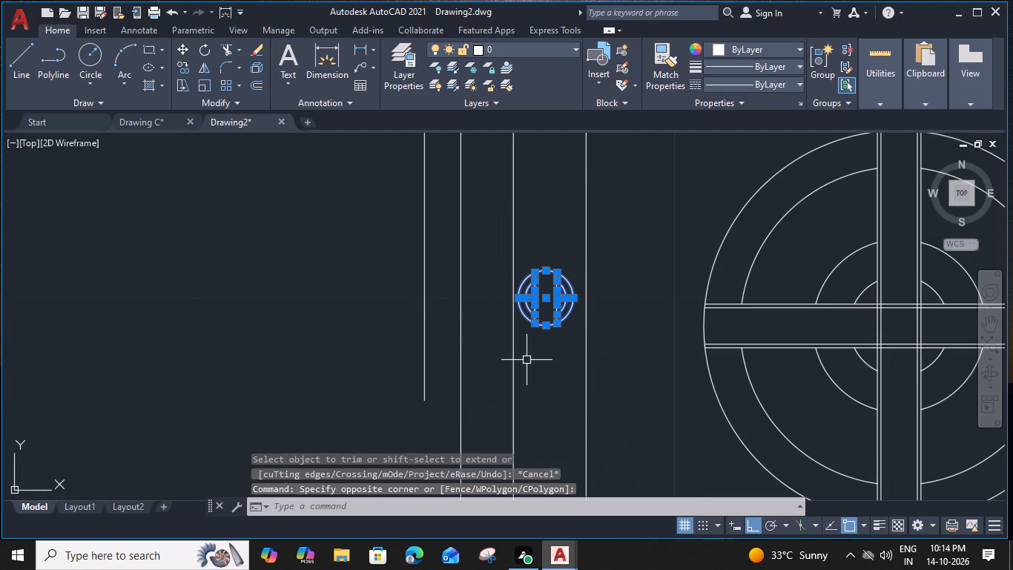
{"action": "type", "text": "G"}
{"action": "key", "text": "space"}
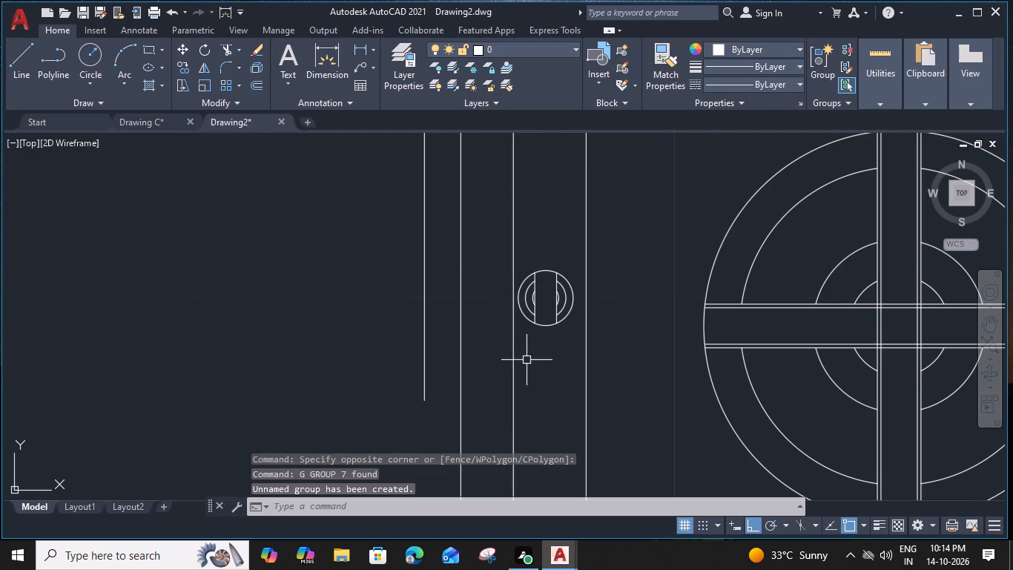
Mirror the knob group across the horizontal line through the midpoints of the stove's side edges, keeping the original.
{"action": "left_click", "coordinate": [550, 327]}
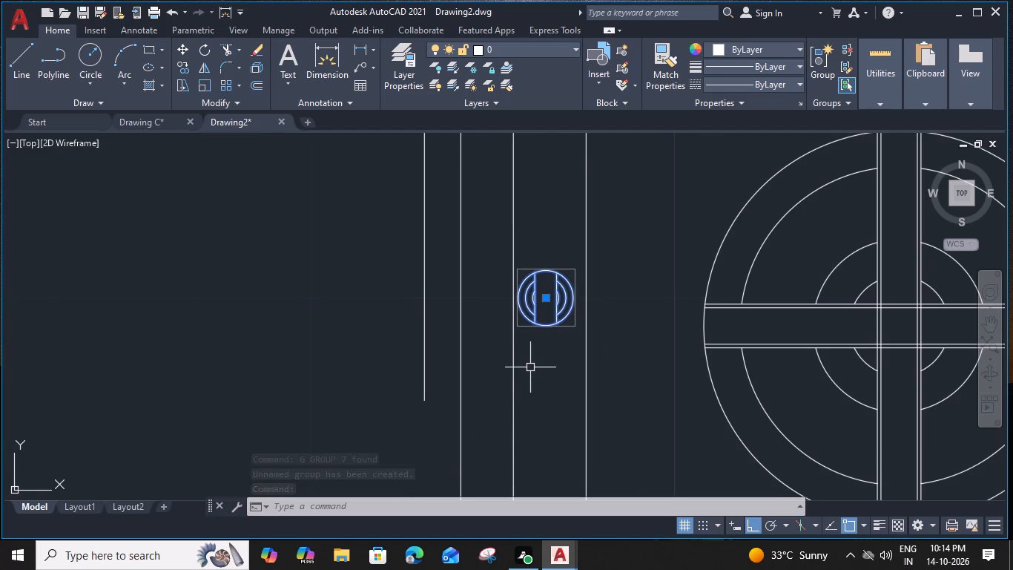
{"action": "key", "text": "m"}
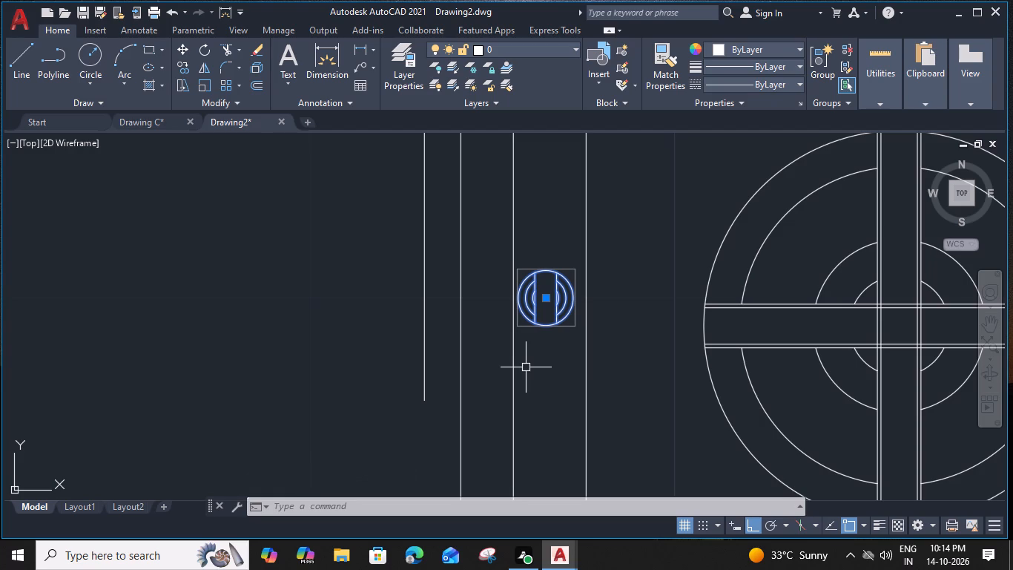
{"action": "type", "text": "I"}
{"action": "key", "text": "space"}
{"action": "scroll", "coordinate": [526, 369], "scroll_direction": "down", "scroll_amount": 4}
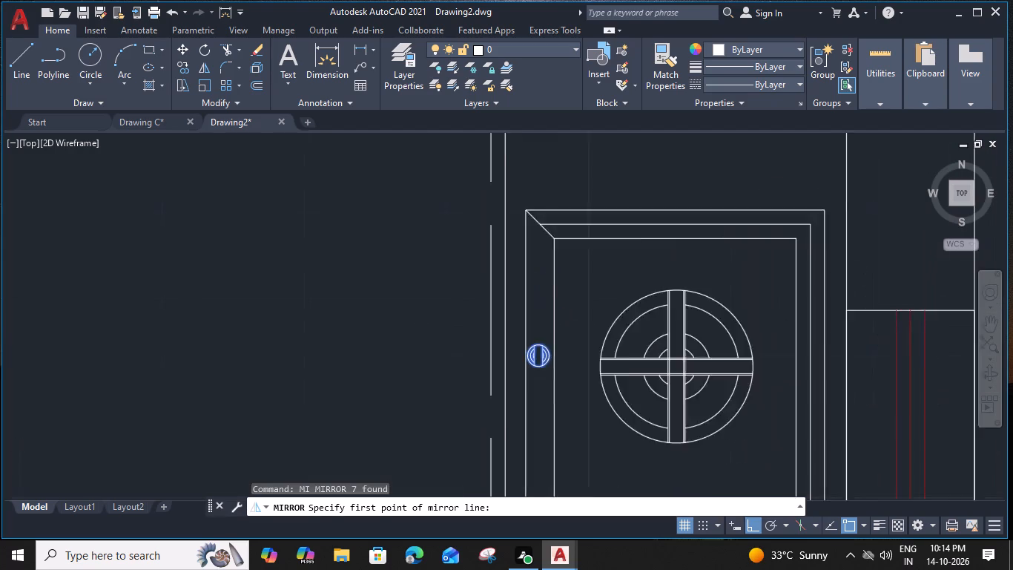
{"action": "middle_click_drag", "start_coordinate": [539, 404], "coordinate": [538, 284]}
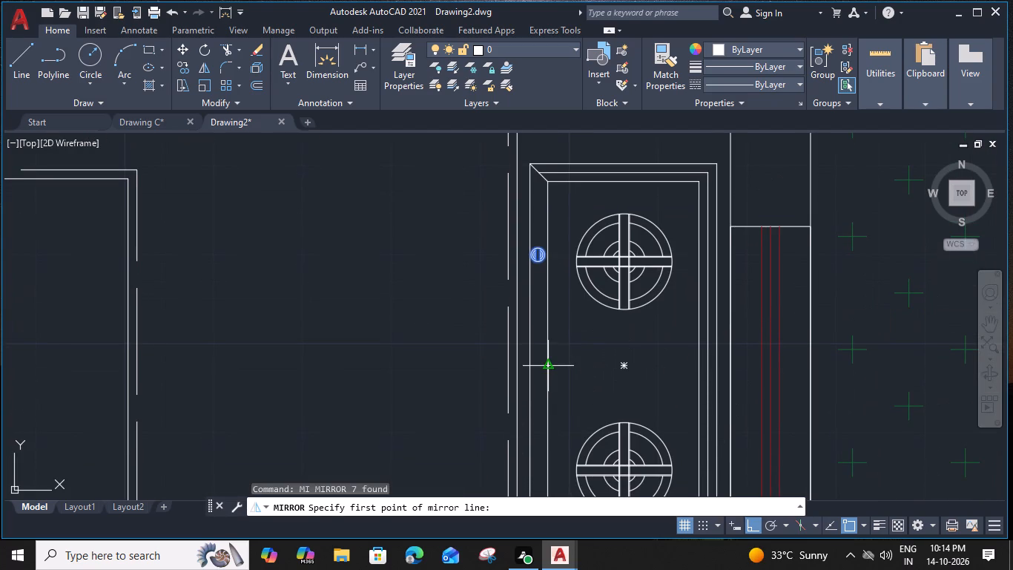
{"action": "left_click", "coordinate": [551, 367]}
{"action": "left_click", "coordinate": [531, 367]}
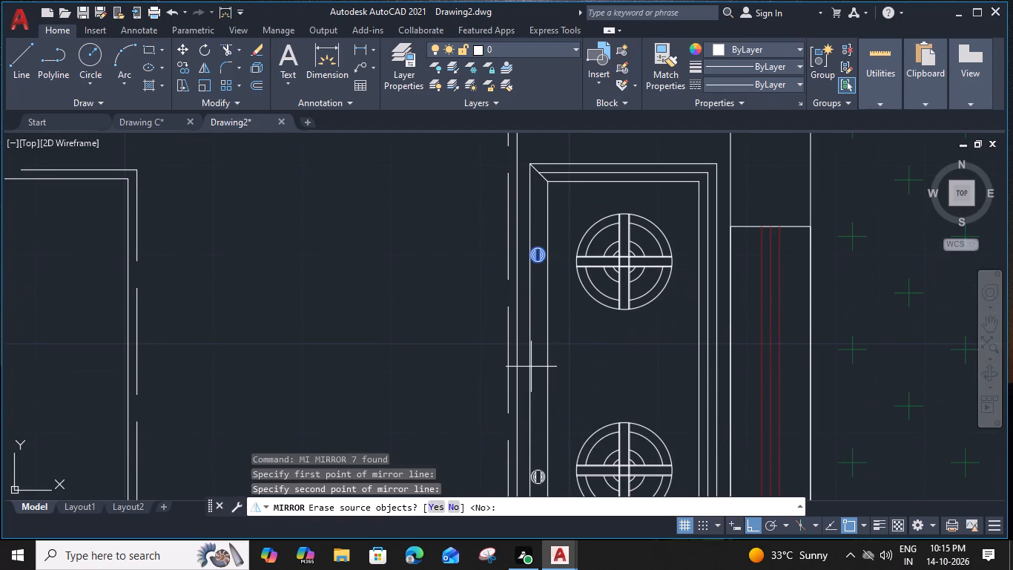
{"action": "key", "text": "space"}
Draw a rectangle on the kitchen counter below the stove, between the counter's front edge and the hatched outer wall.
{"action": "scroll", "coordinate": [531, 367], "scroll_direction": "down", "scroll_amount": 3}
{"action": "middle_click_drag", "start_coordinate": [540, 383], "coordinate": [548, 357]}
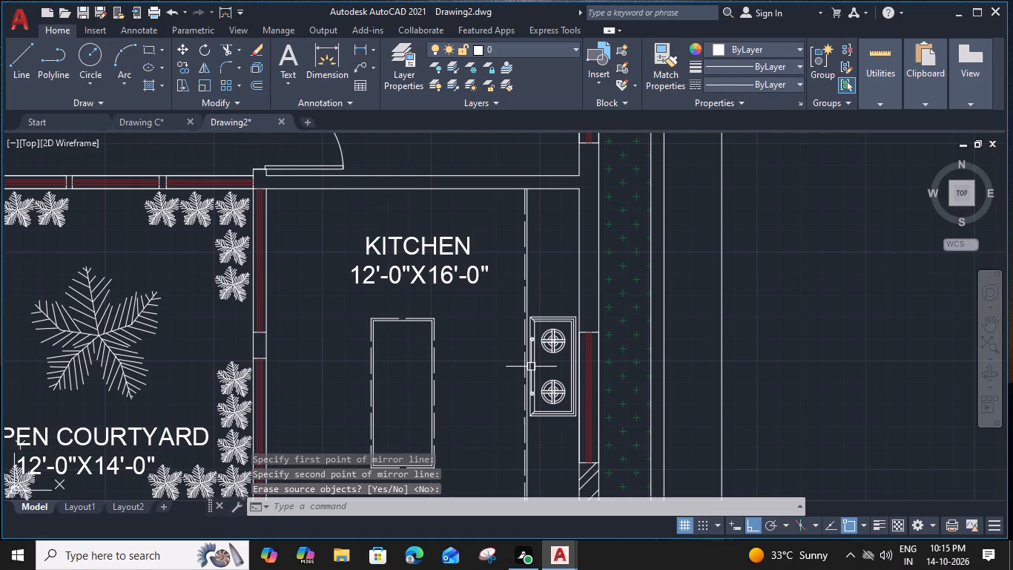
{"action": "middle_click_drag", "start_coordinate": [548, 357], "coordinate": [565, 237]}
{"action": "middle_click_drag", "start_coordinate": [552, 370], "coordinate": [548, 300]}
{"action": "scroll", "coordinate": [555, 320], "scroll_direction": "up", "scroll_amount": 1}
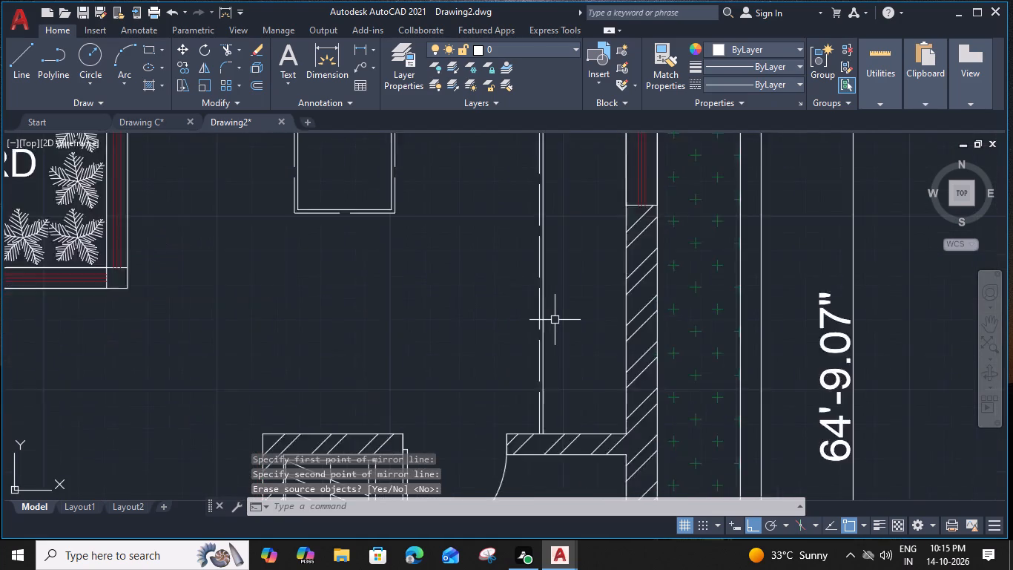
{"action": "scroll", "coordinate": [555, 320], "scroll_direction": "up", "scroll_amount": 1}
{"action": "key", "text": "t"}
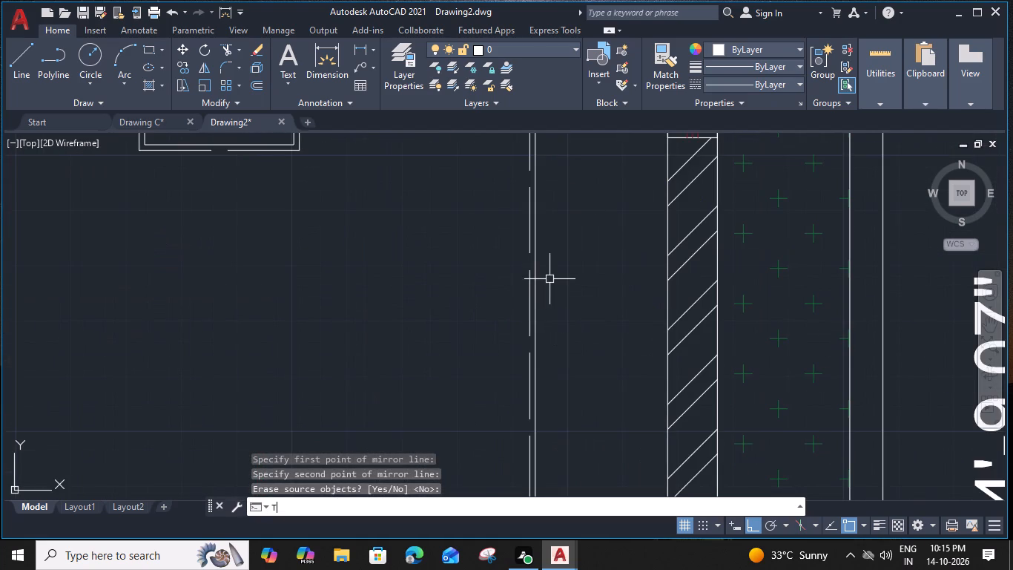
{"action": "key", "text": "Escape"}
{"action": "type", "text": "REC"}
{"action": "key", "text": "space"}
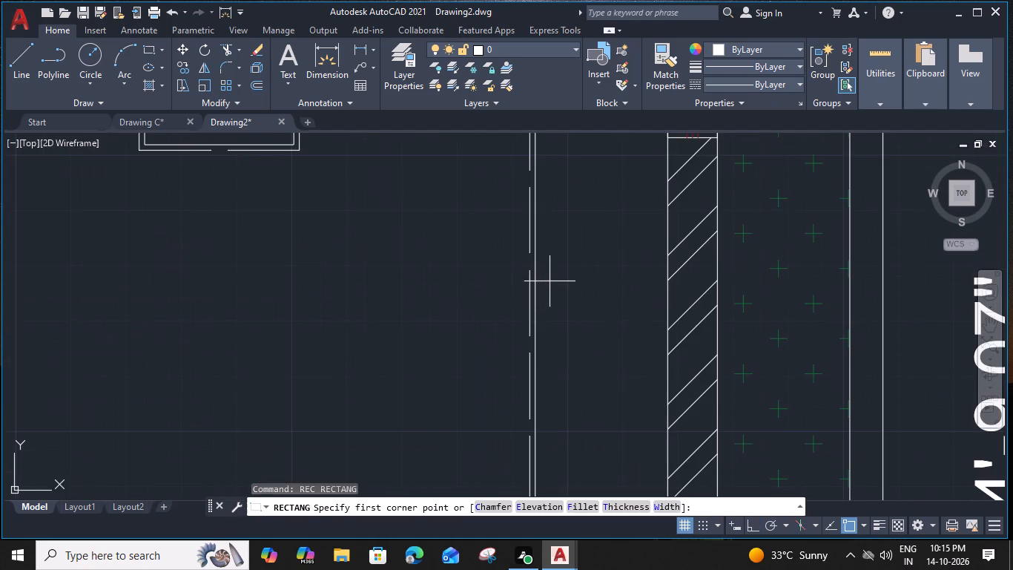
{"action": "left_click", "coordinate": [545, 278]}
{"action": "middle_click_drag", "start_coordinate": [575, 432], "coordinate": [549, 285]}
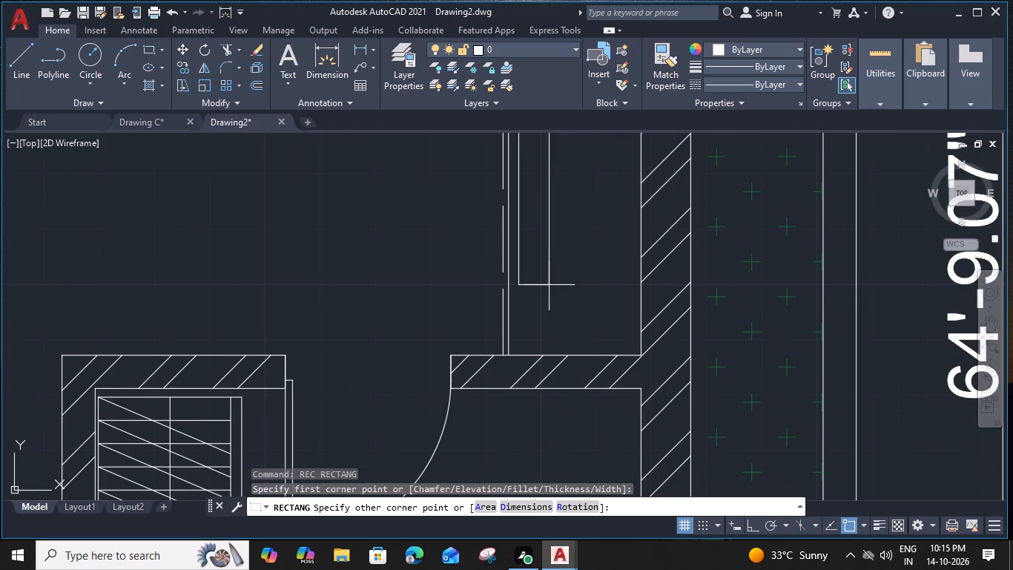
{"action": "scroll", "coordinate": [627, 282], "scroll_direction": "up", "scroll_amount": 2}
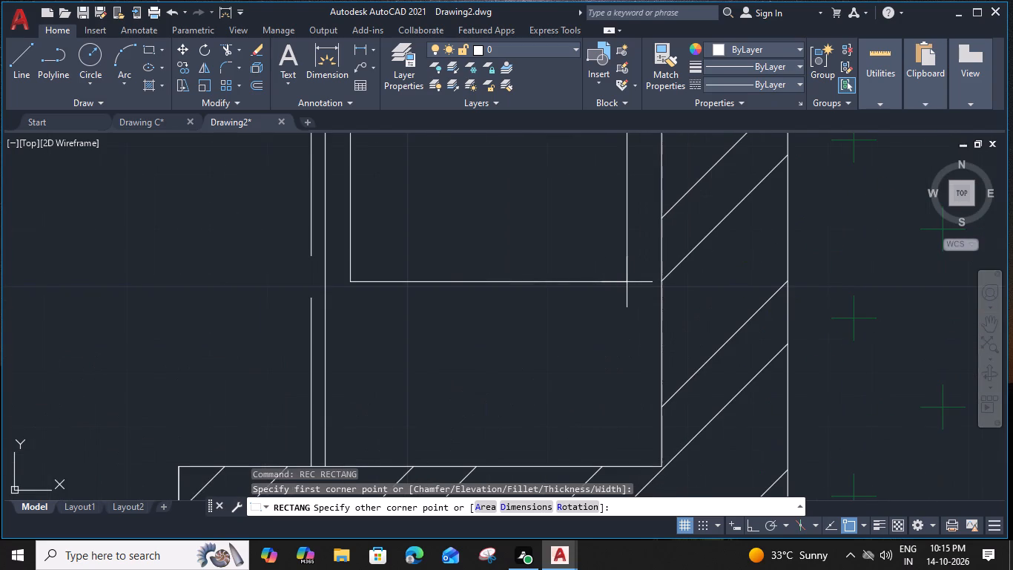
{"action": "left_click", "coordinate": [644, 278]}
Offset the rectangle on the kitchen counter below the stove 0.3" inward.
{"action": "left_click", "coordinate": [587, 278]}
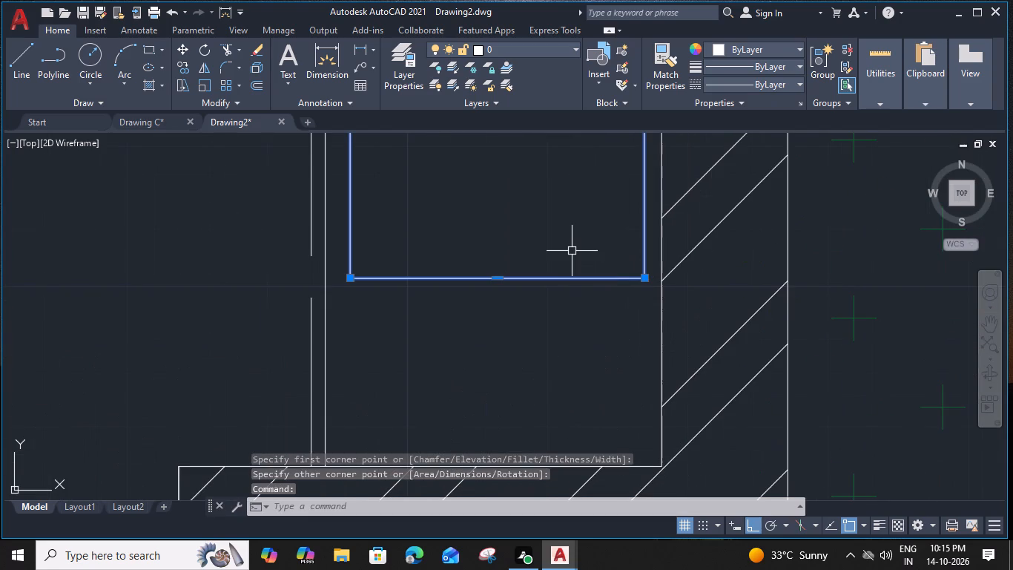
{"action": "type", "text": "O"}
{"action": "key", "text": "space"}
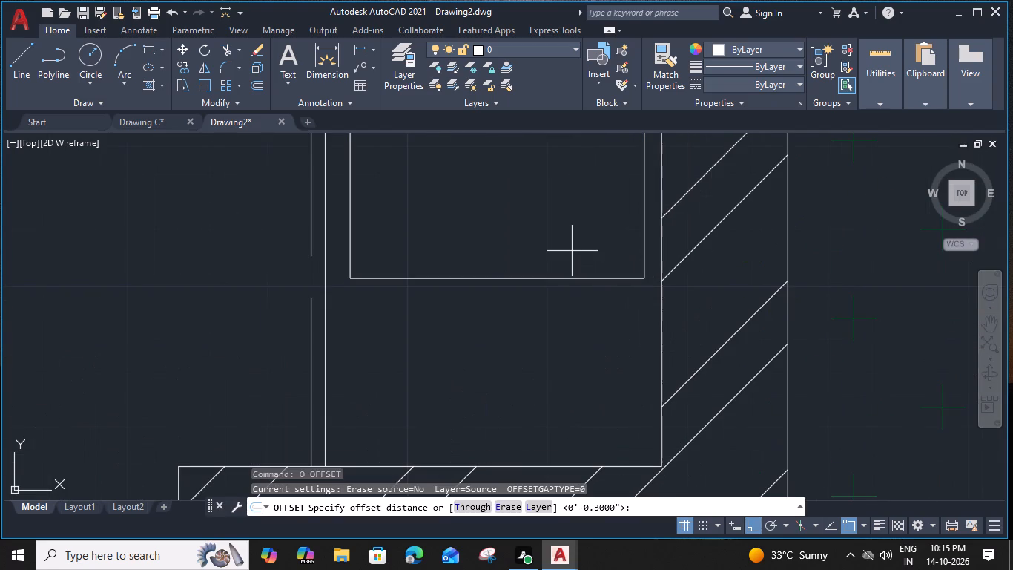
{"action": "type", "text": "0.3\""}
{"action": "key", "text": "Return"}
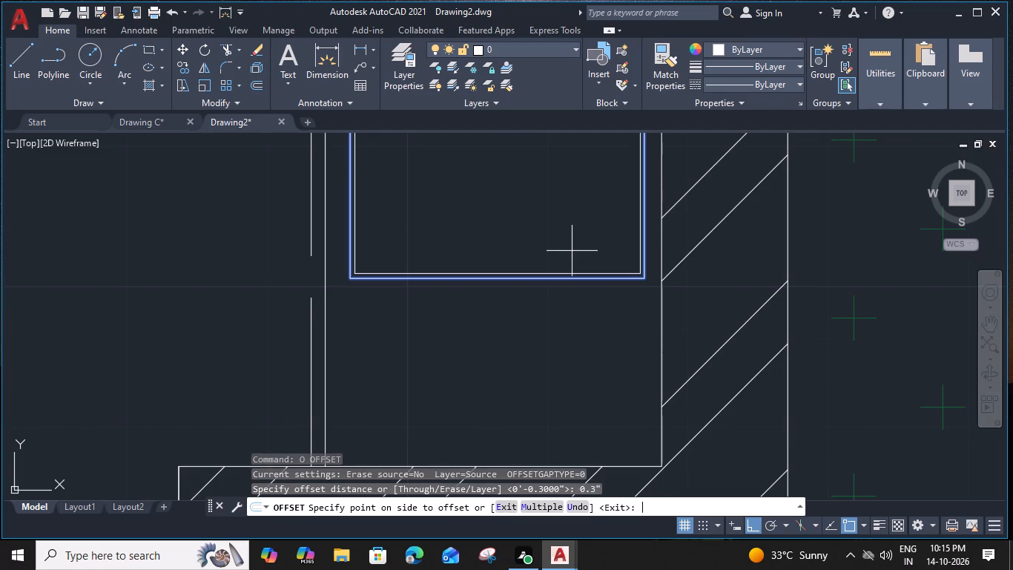
{"action": "left_click", "coordinate": [537, 217]}
{"action": "key", "text": "Escape"}
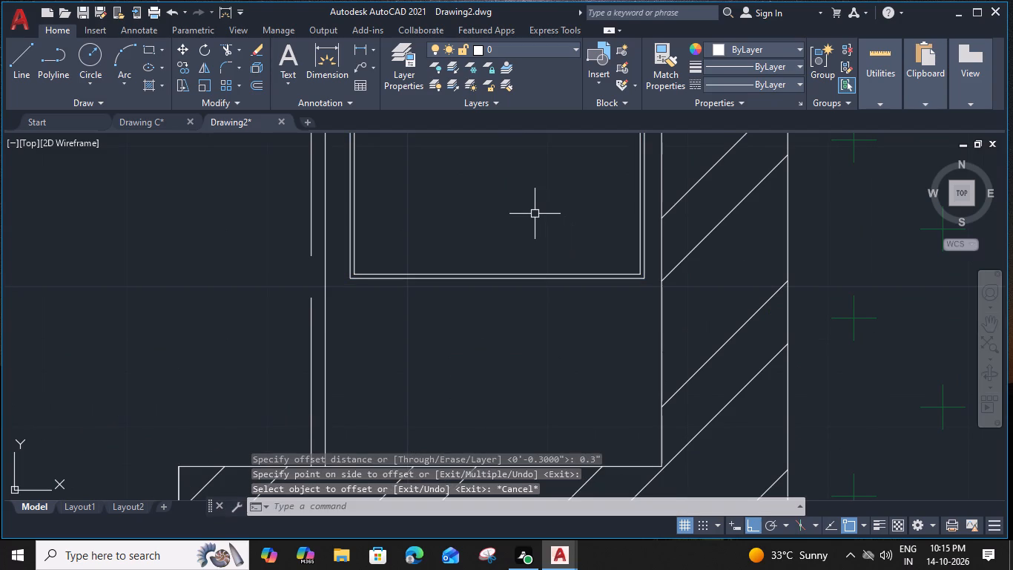
Offset the inner rectangle of the sink outline 2" inward to form the basin edge.
{"action": "middle_click_drag", "start_coordinate": [541, 221], "coordinate": [590, 338]}
{"action": "scroll", "coordinate": [586, 332], "scroll_direction": "down", "scroll_amount": 2}
{"action": "middle_click_drag", "start_coordinate": [562, 304], "coordinate": [572, 318]}
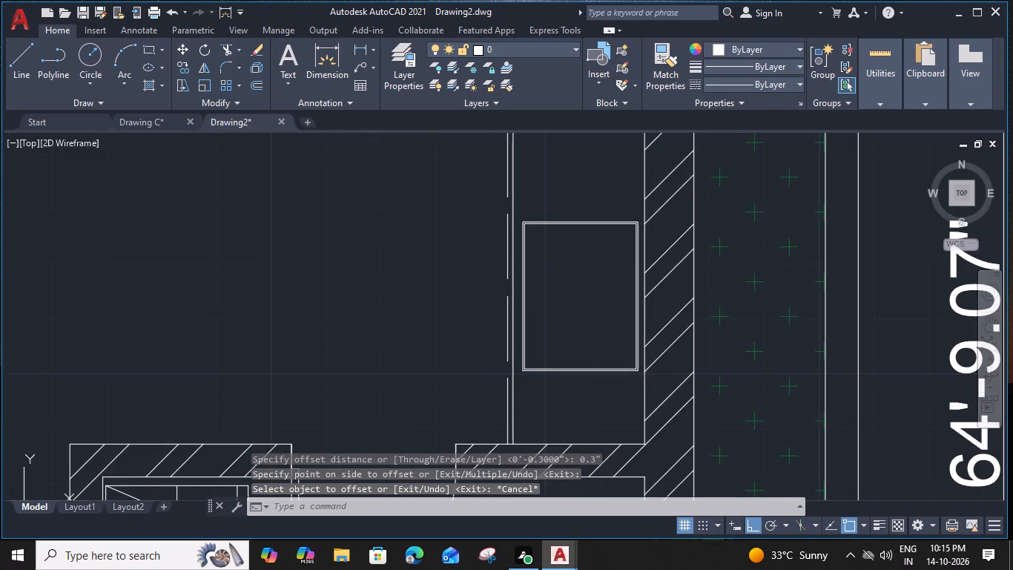
{"action": "scroll", "coordinate": [544, 244], "scroll_direction": "up", "scroll_amount": 1}
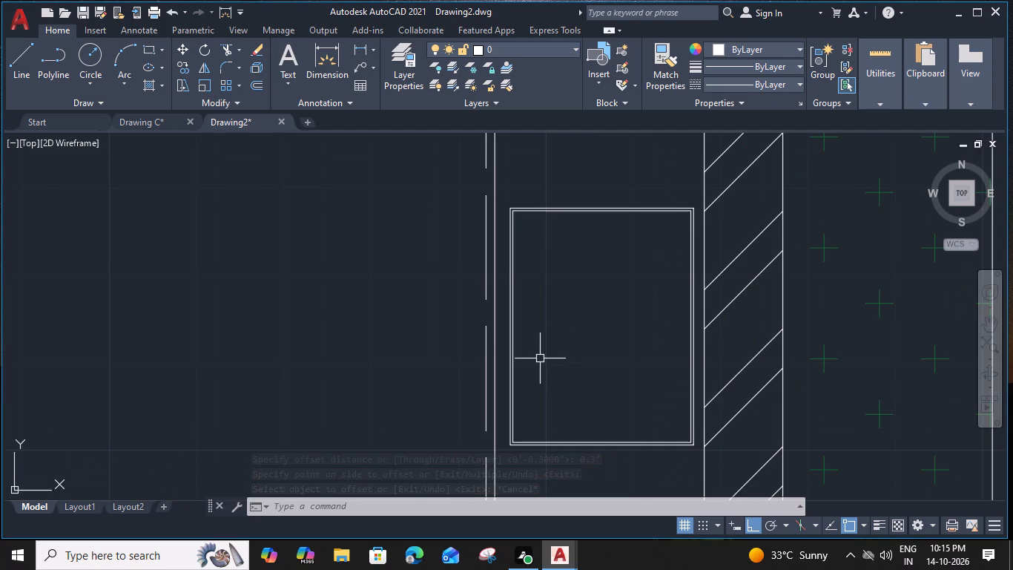
{"action": "scroll", "coordinate": [515, 247], "scroll_direction": "up", "scroll_amount": 1}
{"action": "left_click", "coordinate": [512, 243]}
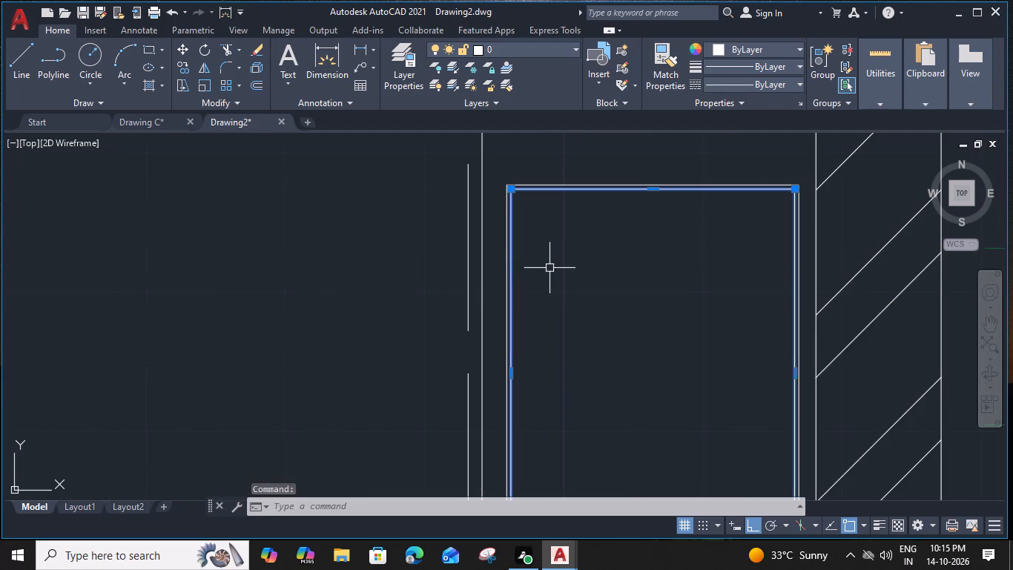
{"action": "type", "text": "O"}
{"action": "key", "text": "space"}
{"action": "type", "text": "2\""}
{"action": "key", "text": "Return"}
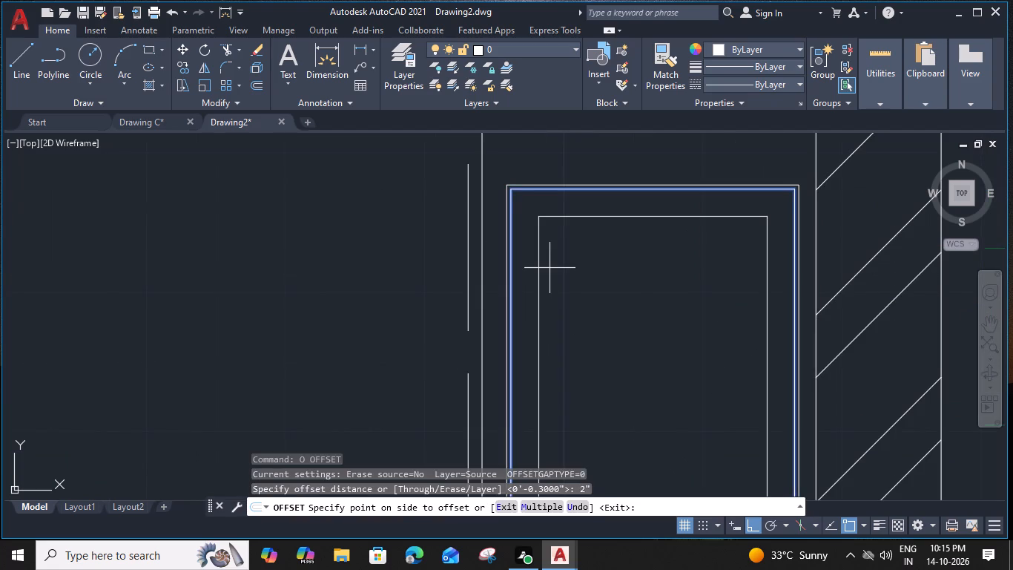
{"action": "left_click", "coordinate": [609, 293]}
{"action": "key", "text": "Escape"}
Offset the basin edge rectangle 0.2" inward.
{"action": "left_click", "coordinate": [538, 269]}
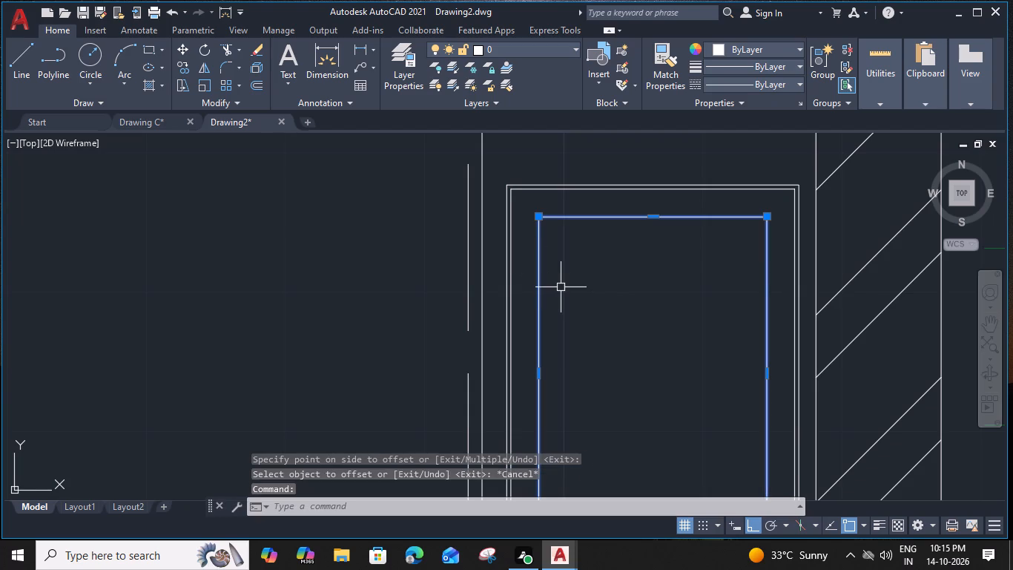
{"action": "type", "text": "O 0.2\""}
{"action": "key", "text": "Return"}
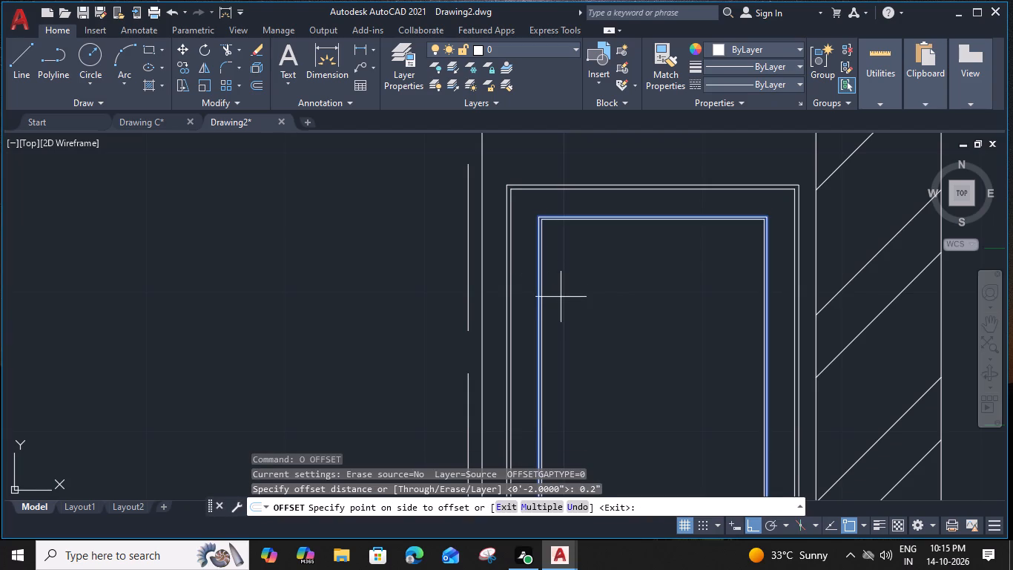
{"action": "left_click", "coordinate": [650, 328]}
{"action": "key", "text": "Escape"}
Draw a small drain circle near the middle of the sink basin.
{"action": "scroll", "coordinate": [664, 361], "scroll_direction": "down", "scroll_amount": 2}
{"action": "middle_click_drag", "start_coordinate": [664, 363], "coordinate": [625, 303]}
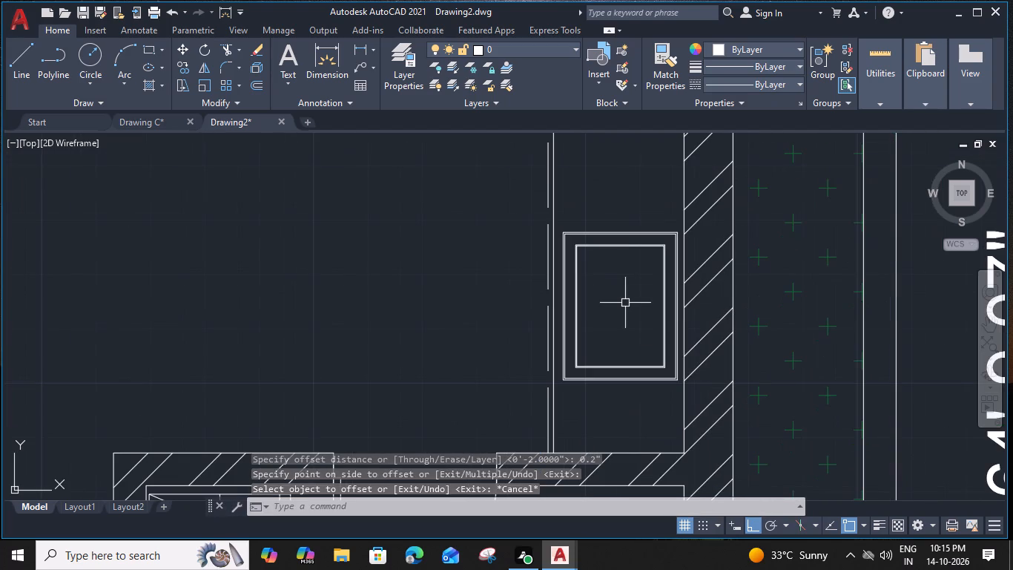
{"action": "scroll", "coordinate": [652, 303], "scroll_direction": "up", "scroll_amount": 1}
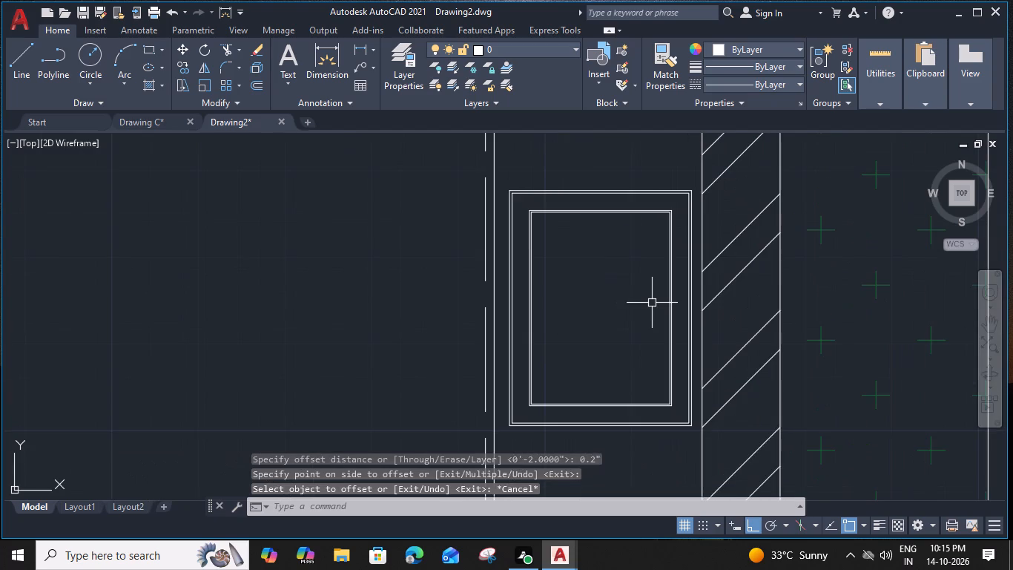
{"action": "key", "text": "c"}
{"action": "key", "text": "space"}
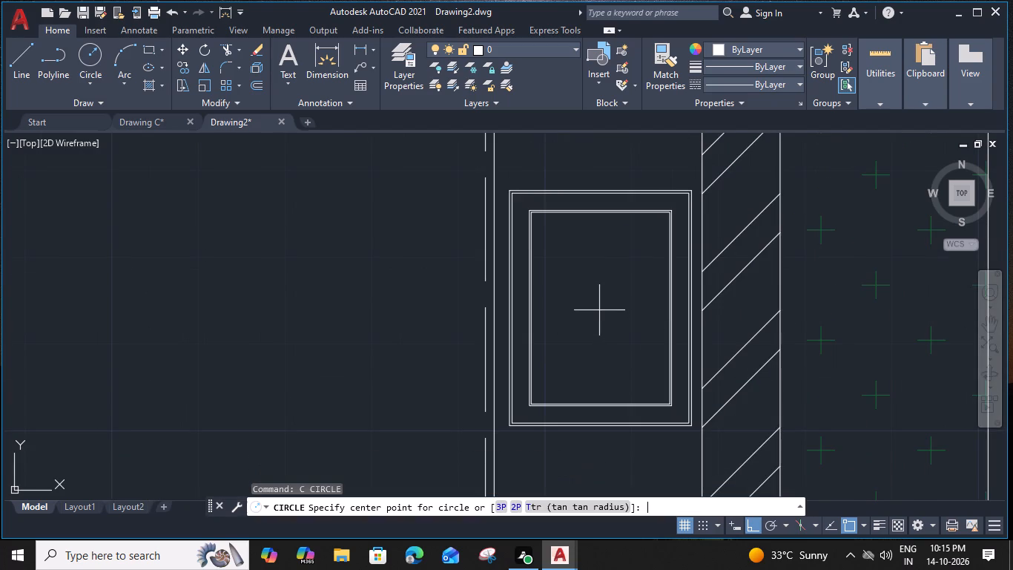
{"action": "left_click", "coordinate": [597, 296]}
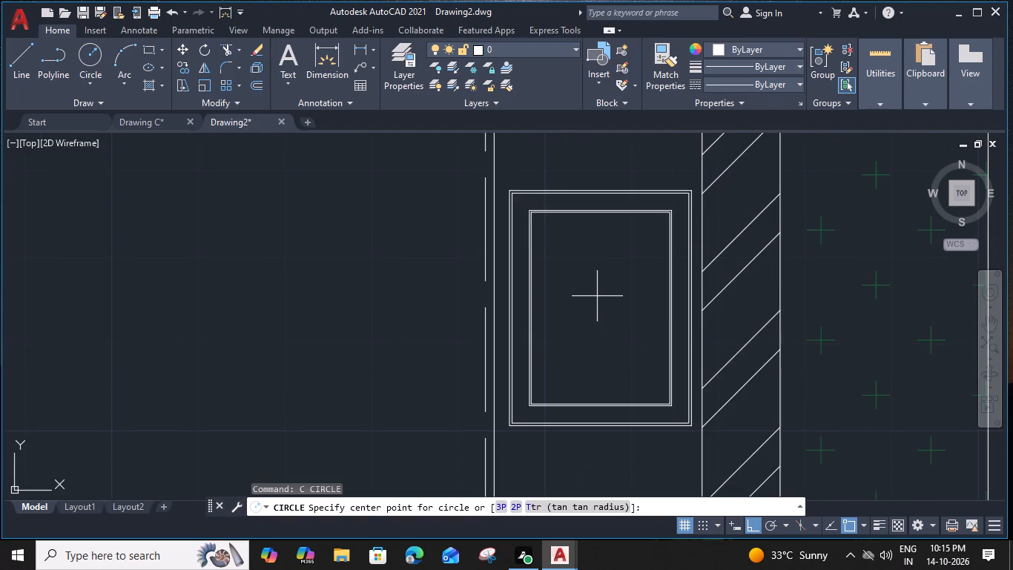
{"action": "left_click", "coordinate": [602, 307]}
Offset the drain circle 0.3" inward.
{"action": "scroll", "coordinate": [603, 305], "scroll_direction": "up", "scroll_amount": 2}
{"action": "left_click", "coordinate": [603, 305]}
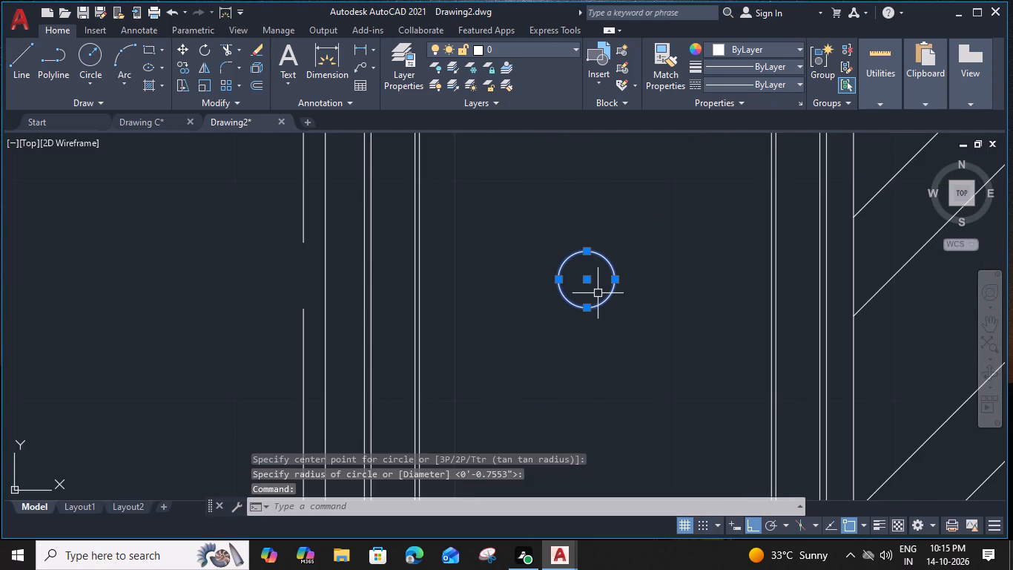
{"action": "type", "text": "O 0."}
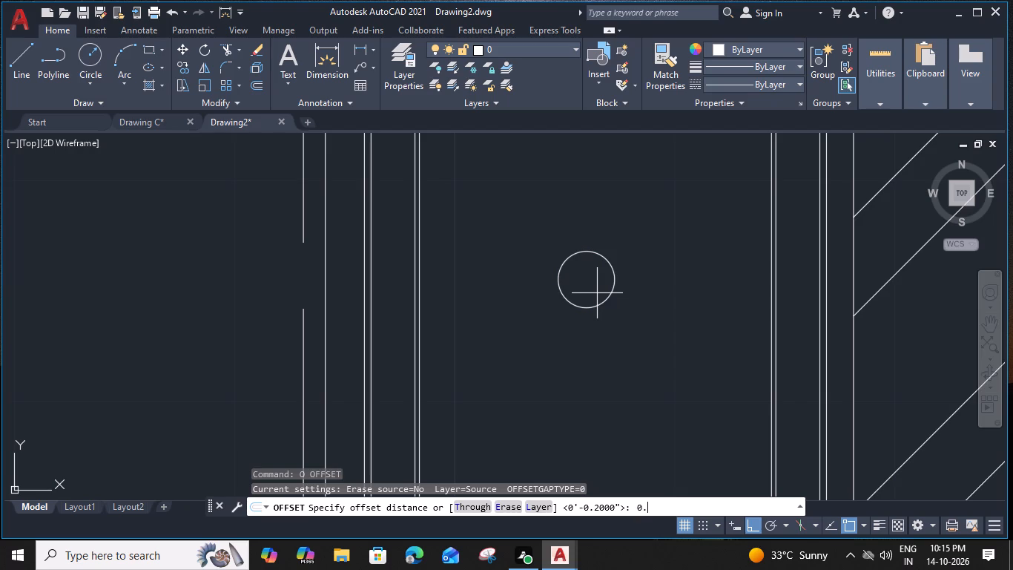
{"action": "type", "text": "3\""}
{"action": "key", "text": "Return"}
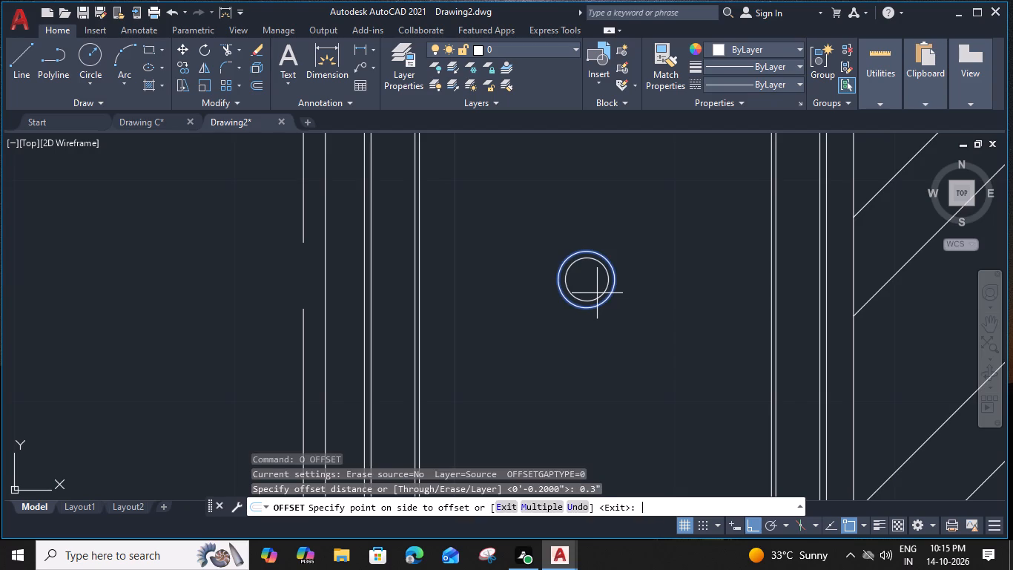
{"action": "left_click", "coordinate": [577, 284]}
{"action": "key", "text": "Escape"}
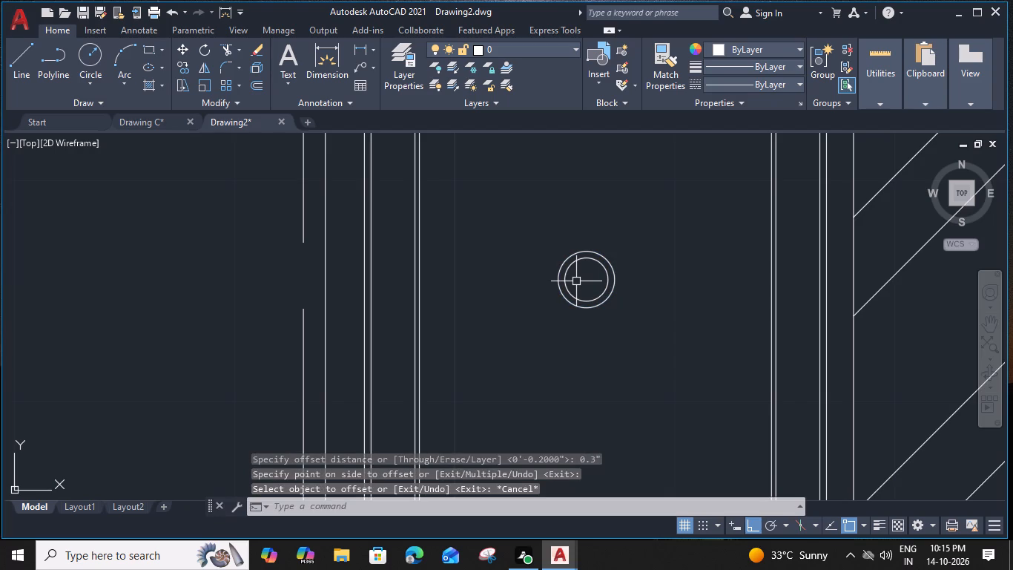
Draw a vertical and a horizontal diameter line across the outer drain circle.
{"action": "key", "text": "l"}
{"action": "key", "text": "space"}
{"action": "scroll", "coordinate": [585, 261], "scroll_direction": "up", "scroll_amount": 2}
{"action": "left_click", "coordinate": [589, 237]}
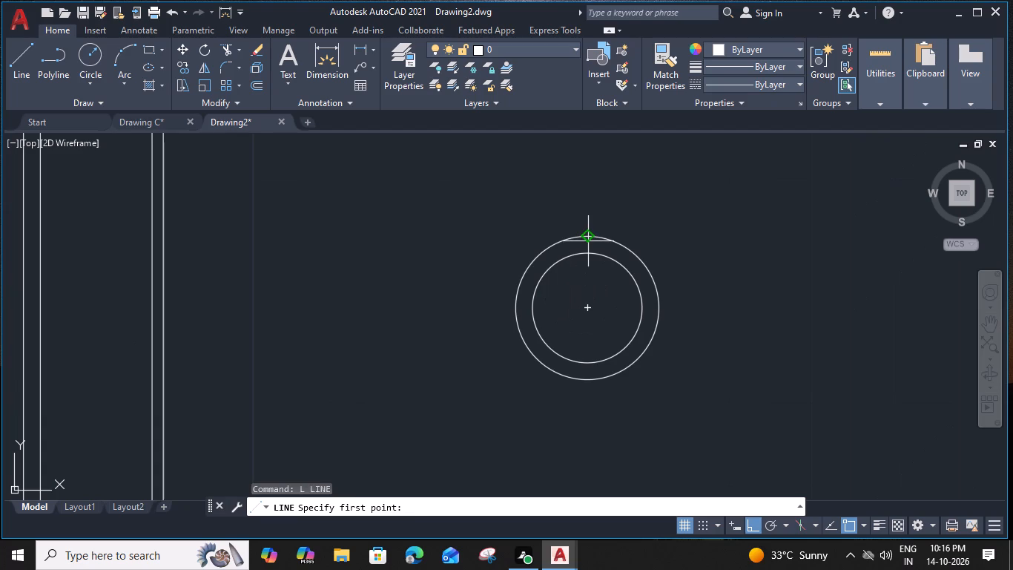
{"action": "left_click", "coordinate": [590, 379]}
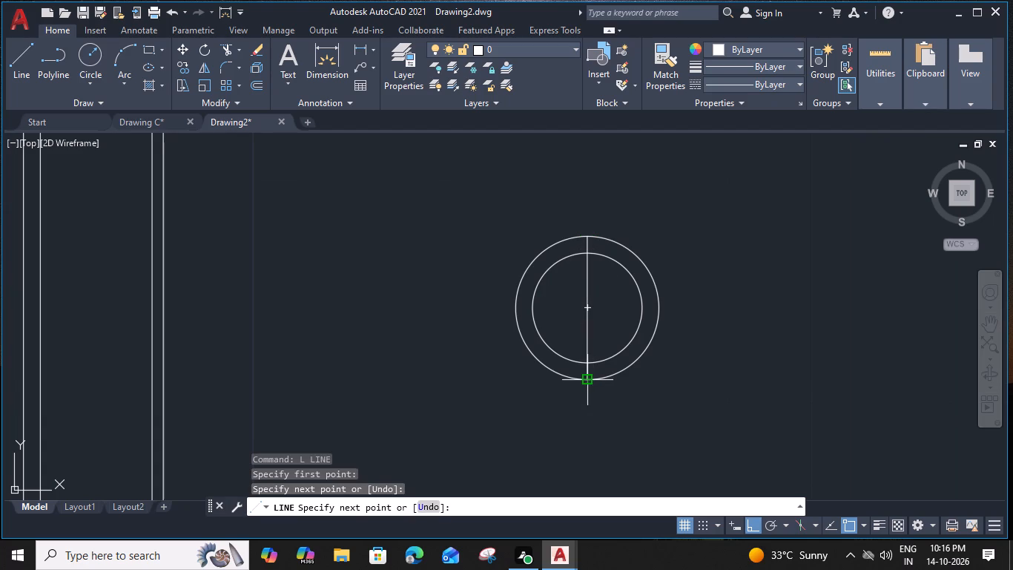
{"action": "key", "text": "space"}
{"action": "key", "text": "space"}
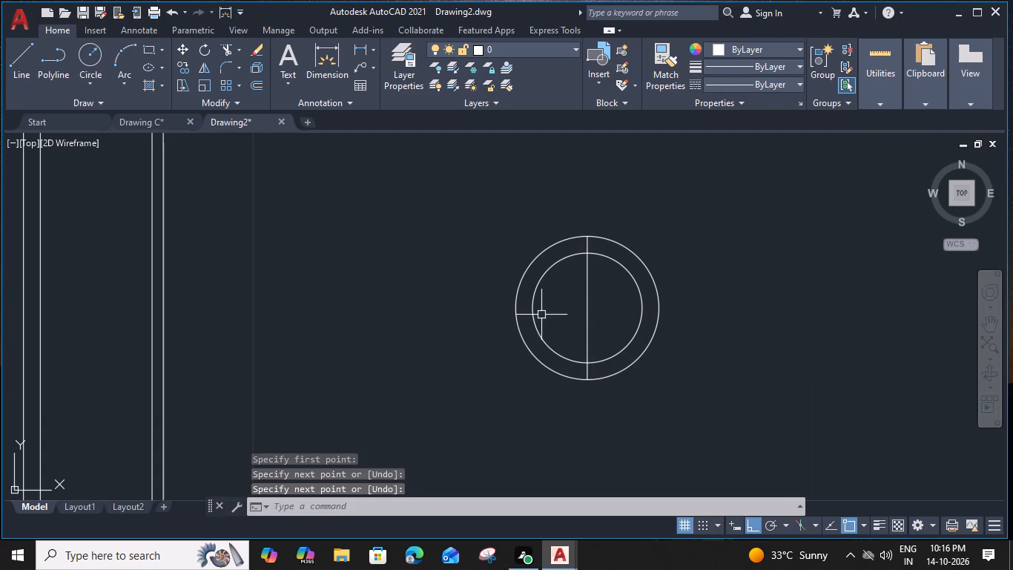
{"action": "left_click", "coordinate": [516, 309]}
{"action": "left_click", "coordinate": [659, 309]}
{"action": "key", "text": "space"}
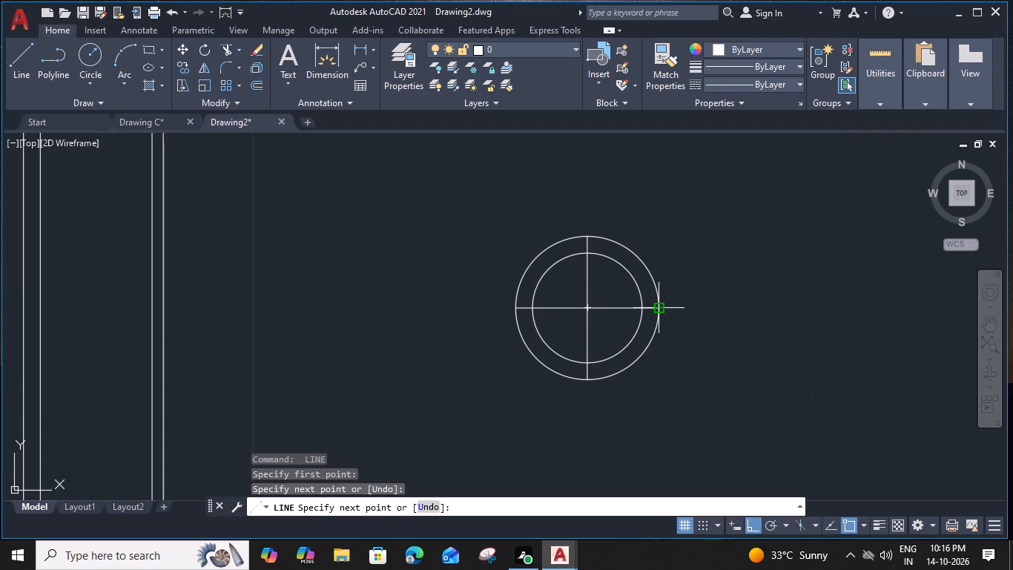
Draw two crossing diagonal lines through the drain's centre, ending on its outer circle.
{"action": "key", "text": "space"}
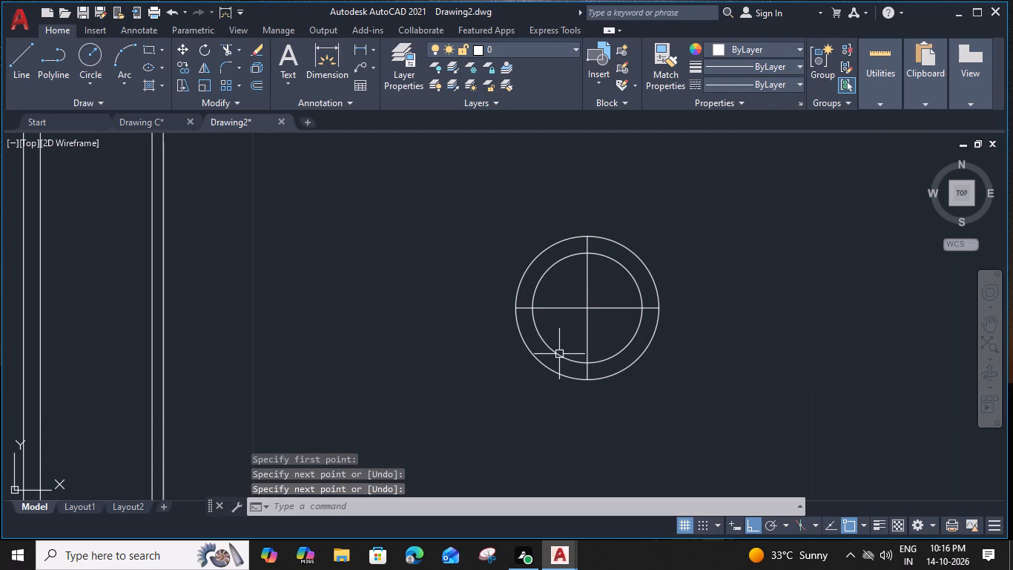
{"action": "left_click", "coordinate": [538, 361]}
{"action": "left_click", "coordinate": [635, 257]}
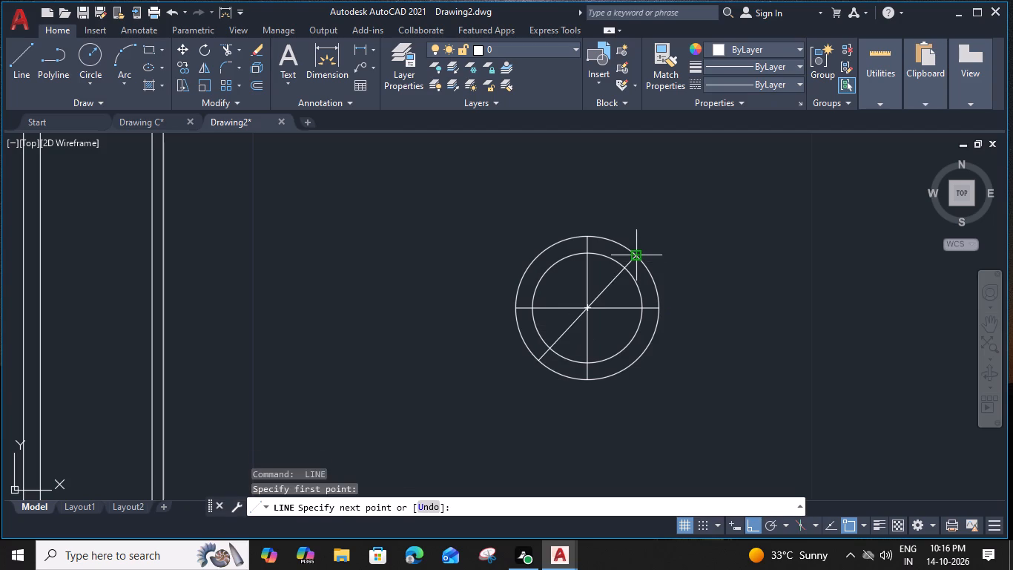
{"action": "key", "text": "space"}
{"action": "key", "text": "space"}
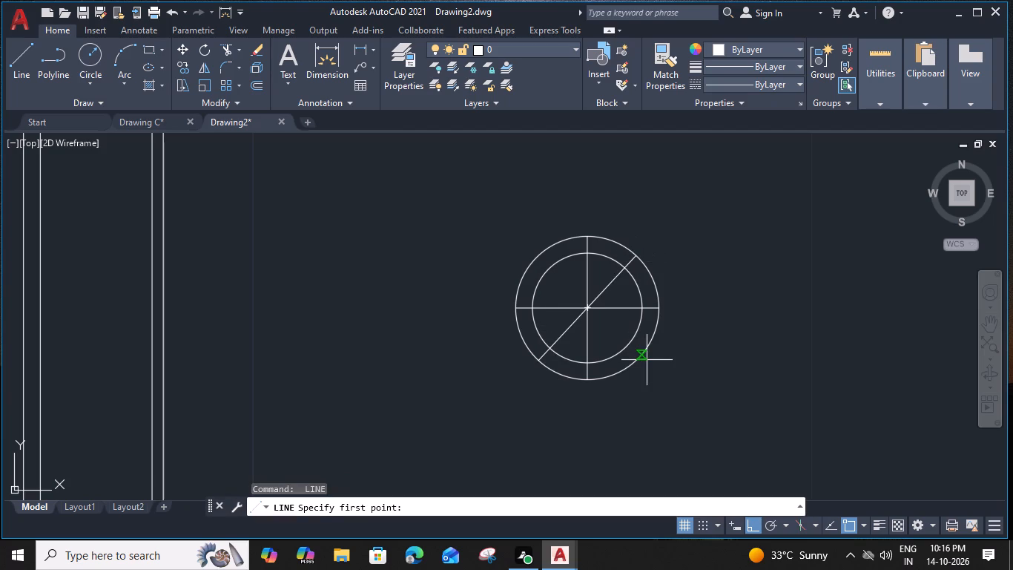
{"action": "left_click", "coordinate": [641, 358]}
{"action": "left_click", "coordinate": [535, 265]}
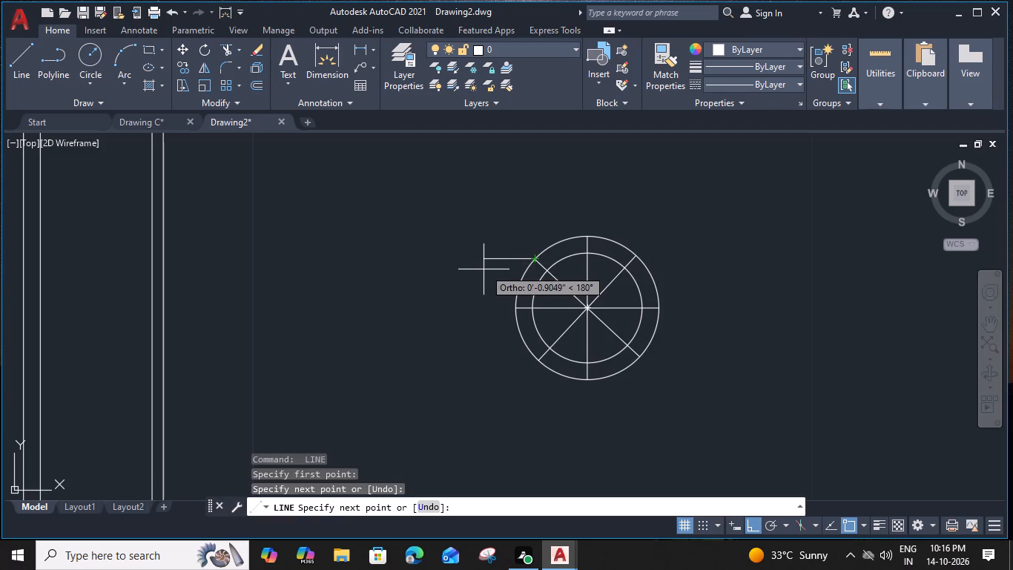
{"action": "key", "text": "Escape"}
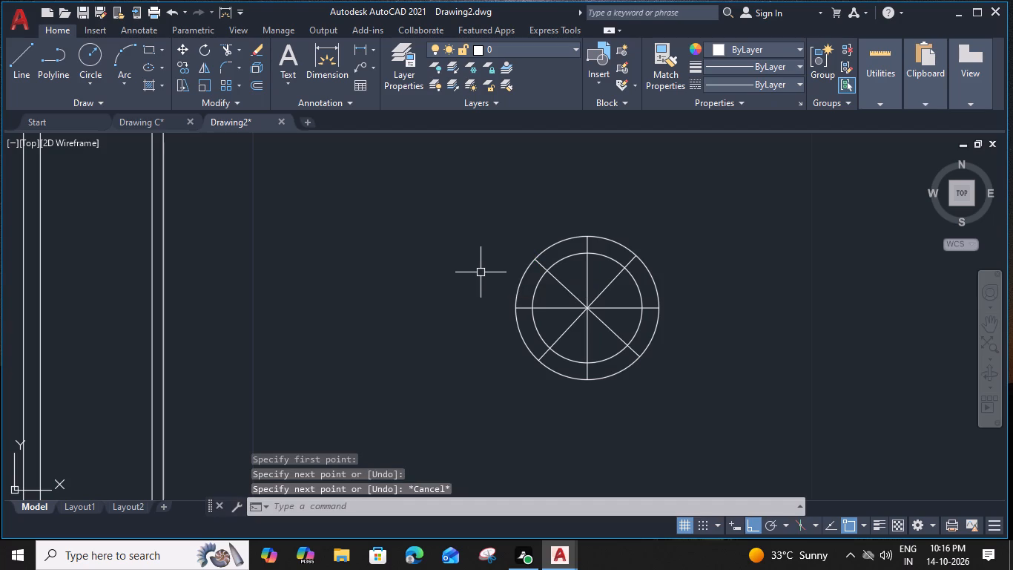
Group the drain's two circles and four diameter lines into one unnamed group.
{"action": "left_click_drag", "start_coordinate": [713, 203], "coordinate": [699, 218]}
{"action": "left_click", "coordinate": [461, 441]}
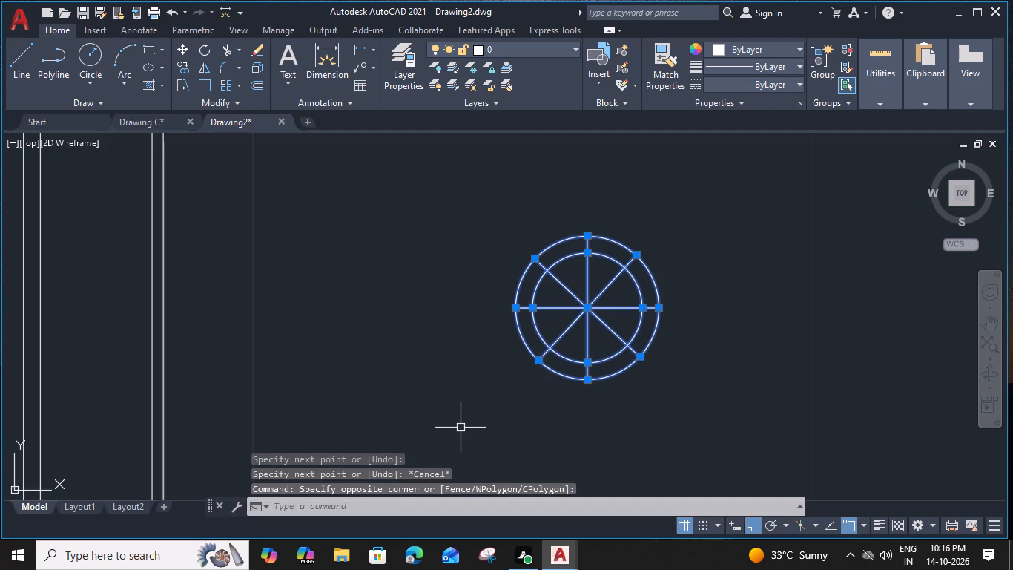
{"action": "type", "text": "G"}
{"action": "key", "text": "space"}
Draw a horizontal line from just below the drain to the sink's outer edge on the hatched wall side.
{"action": "scroll", "coordinate": [461, 427], "scroll_direction": "down", "scroll_amount": 3}
{"action": "middle_click_drag", "start_coordinate": [567, 363], "coordinate": [524, 386]}
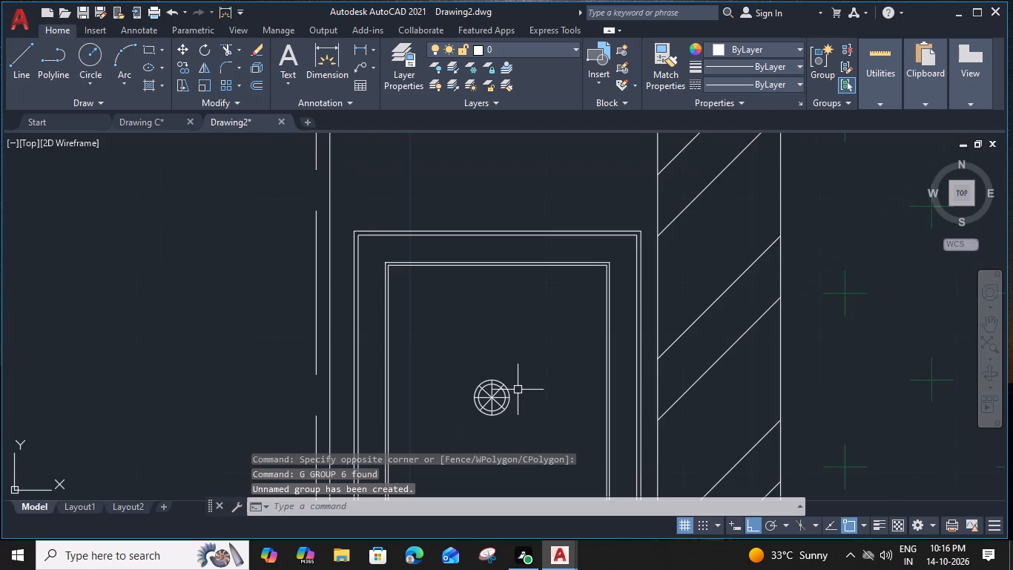
{"action": "middle_click_drag", "start_coordinate": [524, 386], "coordinate": [555, 268]}
{"action": "key", "text": "l"}
{"action": "key", "text": "space"}
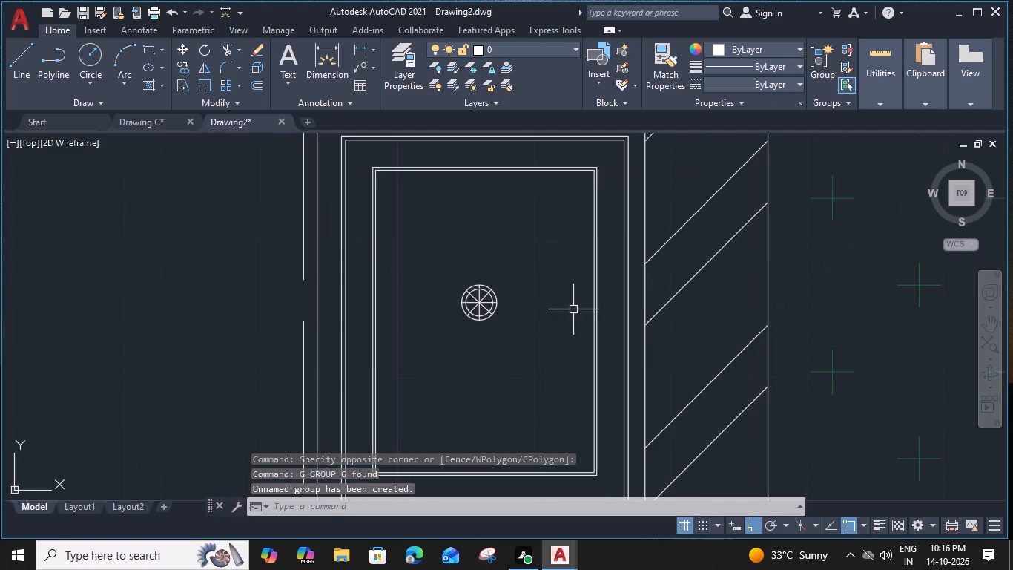
{"action": "scroll", "coordinate": [587, 304], "scroll_direction": "up", "scroll_amount": 1}
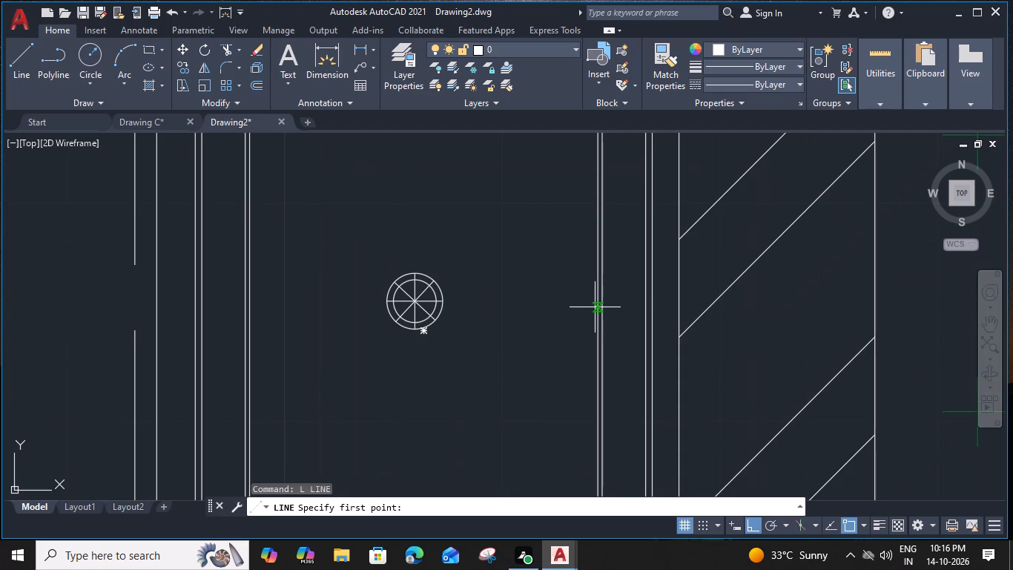
{"action": "left_click", "coordinate": [421, 332]}
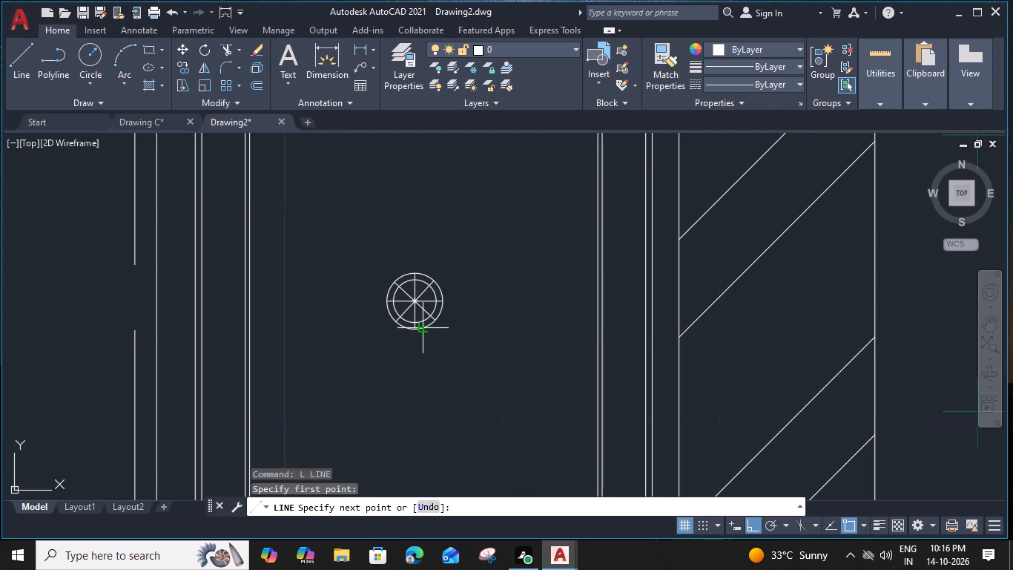
{"action": "left_click", "coordinate": [653, 332]}
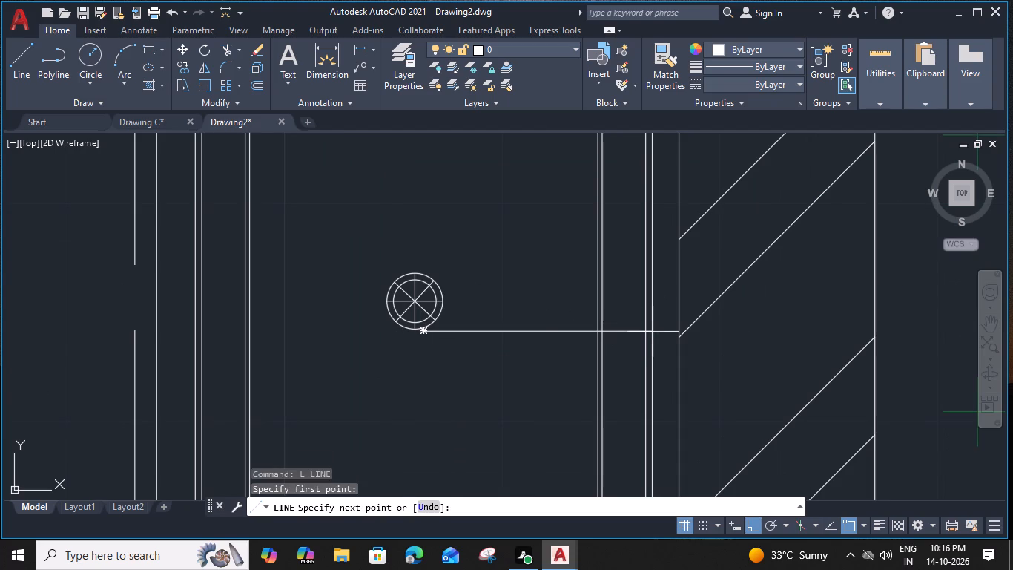
{"action": "key", "text": "Escape"}
Select the horizontal line running from the drain towards the hatched outer wall.
{"action": "left_click", "coordinate": [538, 332]}
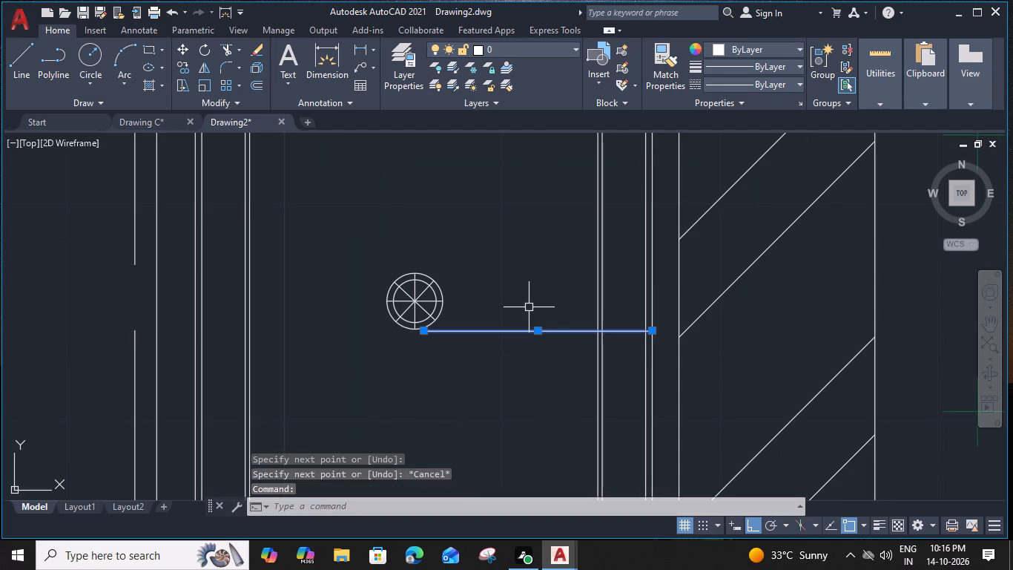
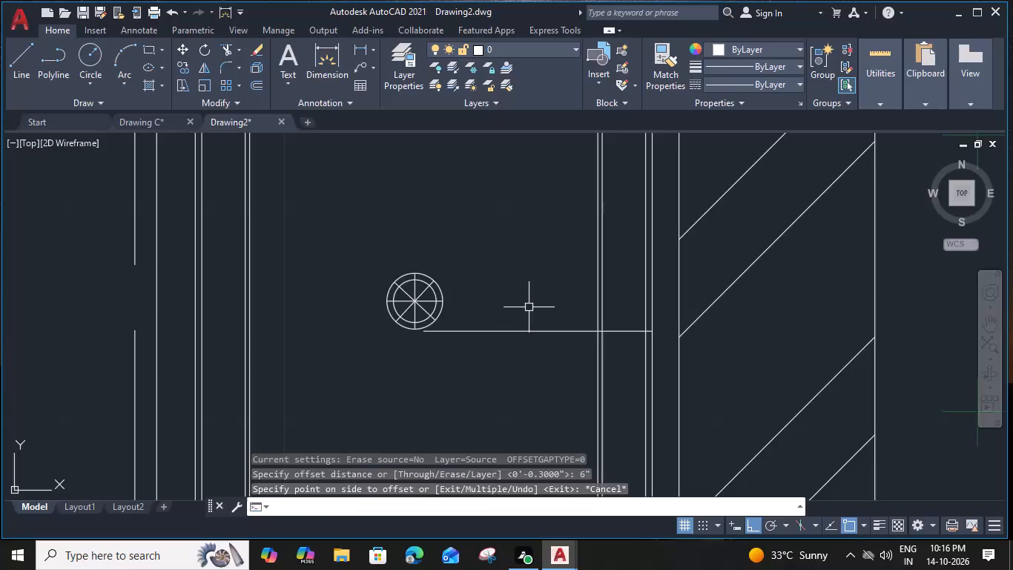
Offset the horizontal line beside the drain 0.4" to both sides and delete the original middle line.
{"action": "left_click", "coordinate": [545, 330]}
{"action": "type", "text": "O 0."}
{"action": "type", "text": "4\""}
{"action": "key", "text": "Return"}
{"action": "left_click_drag", "start_coordinate": [461, 400], "coordinate": [462, 407]}
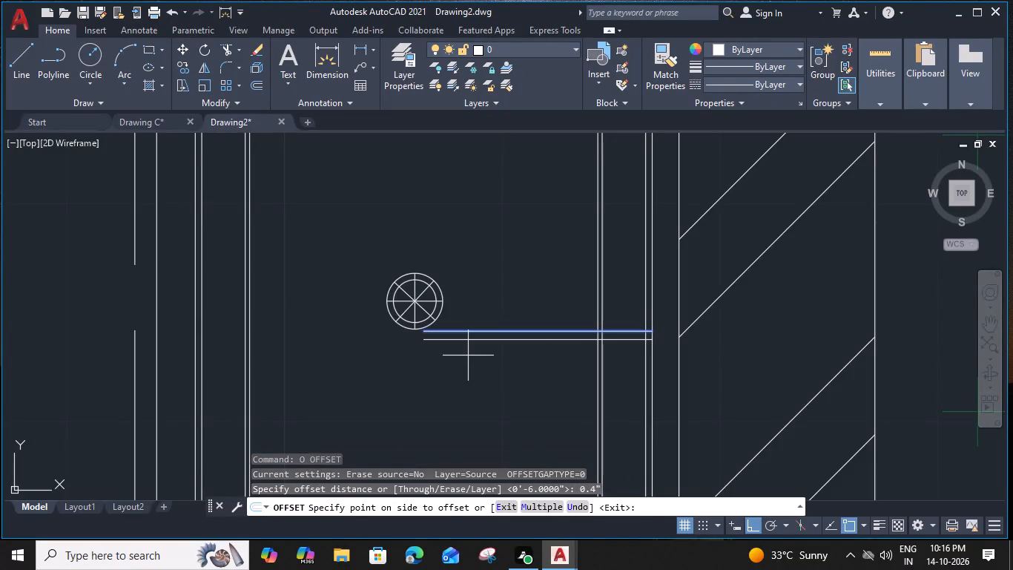
{"action": "left_click", "coordinate": [538, 330]}
{"action": "left_click", "coordinate": [533, 281]}
{"action": "key", "text": "Escape"}
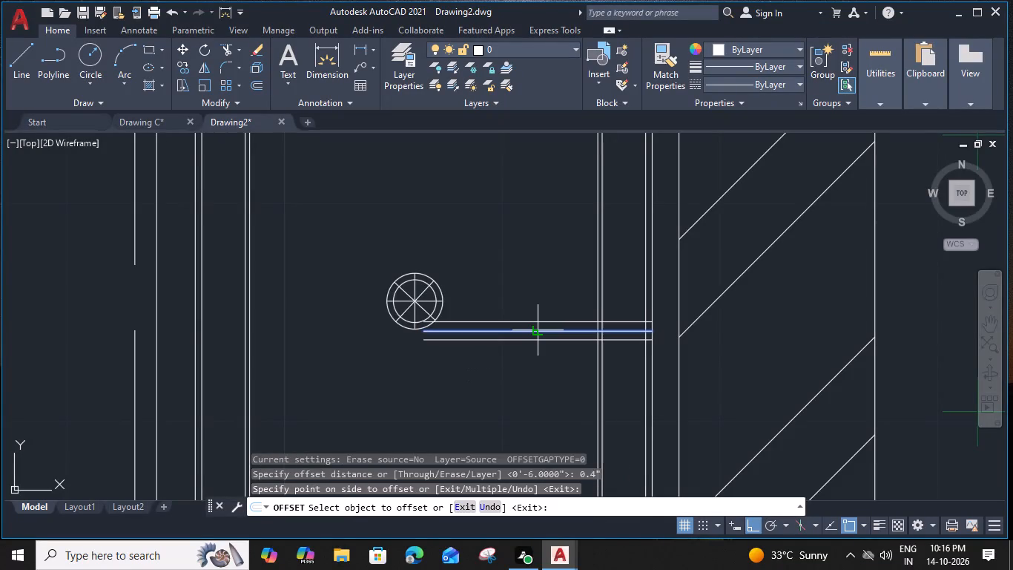
{"action": "left_click", "coordinate": [572, 332]}
{"action": "key", "text": "Delete"}
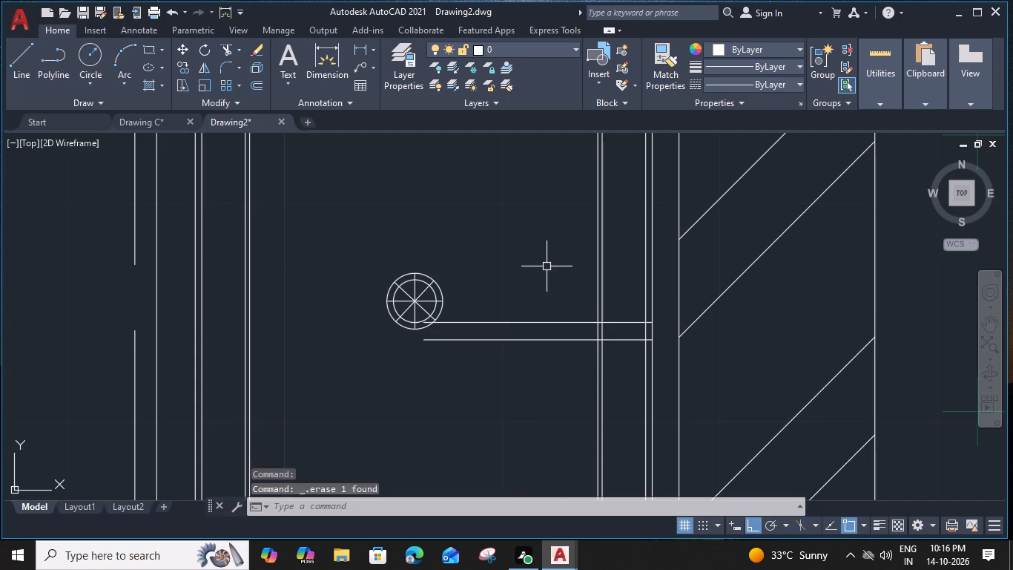
Move the drain group straight down about 1.4" so its centre lies midway between the two horizontal lines.
{"action": "left_click", "coordinate": [409, 303]}
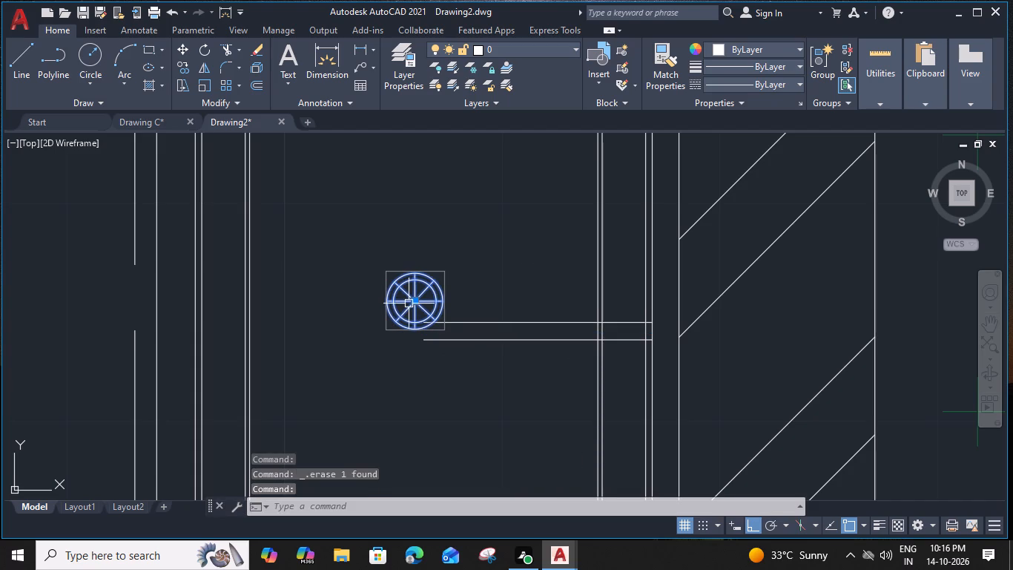
{"action": "key", "text": "m"}
{"action": "key", "text": "space"}
{"action": "scroll", "coordinate": [410, 304], "scroll_direction": "up", "scroll_amount": 3}
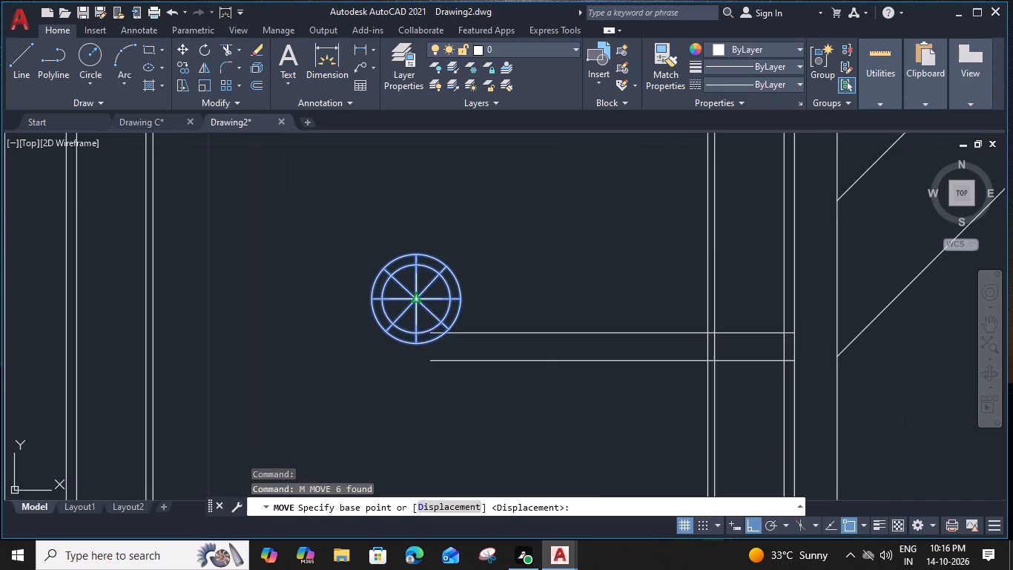
{"action": "left_click", "coordinate": [416, 298]}
{"action": "scroll", "coordinate": [416, 343], "scroll_direction": "up", "scroll_amount": 2}
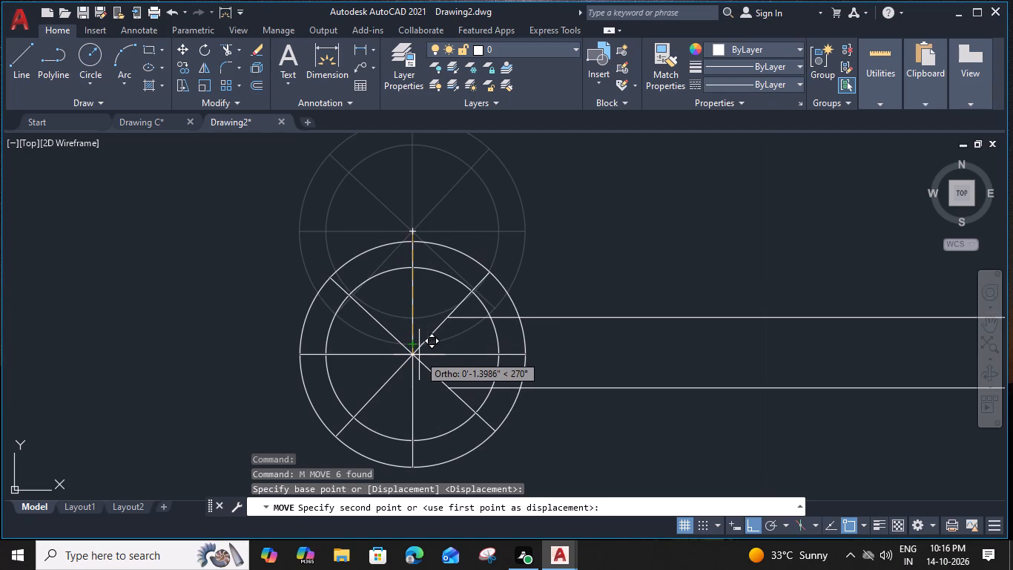
{"action": "left_click", "coordinate": [419, 355]}
Draw a small circle over the two parallel lines, between the drain and the sink's inner edge on the wall side.
{"action": "scroll", "coordinate": [581, 335], "scroll_direction": "down", "scroll_amount": 2}
{"action": "middle_click_drag", "start_coordinate": [591, 348], "coordinate": [588, 347]}
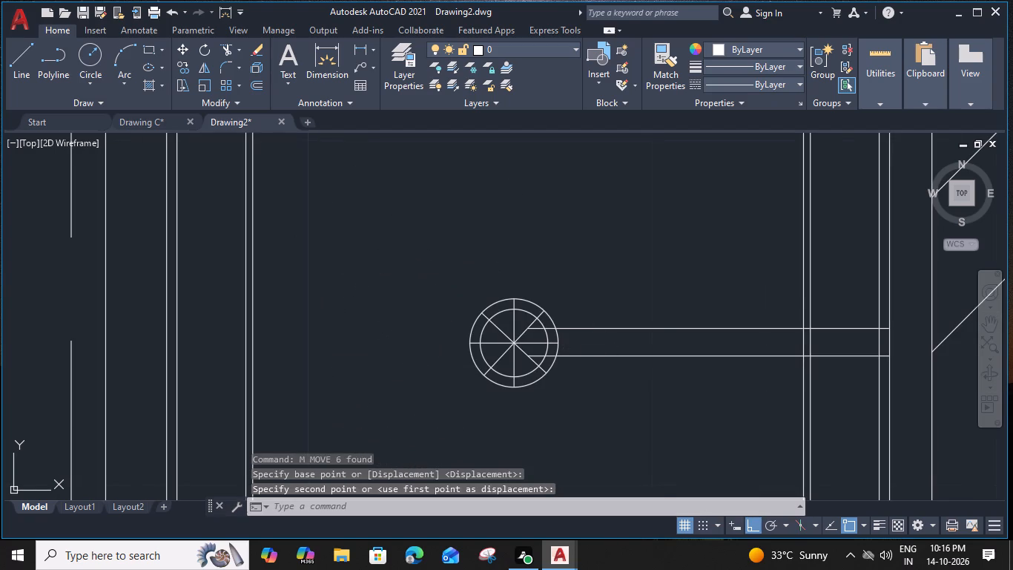
{"action": "middle_click_drag", "start_coordinate": [588, 347], "coordinate": [443, 344]}
{"action": "key", "text": "c"}
{"action": "key", "text": "space"}
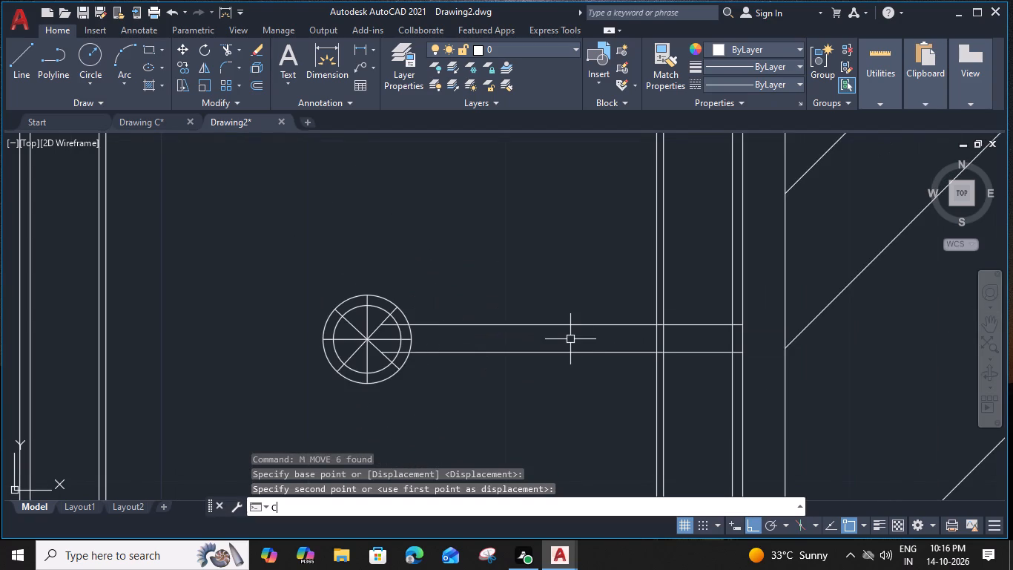
{"action": "left_click", "coordinate": [596, 336]}
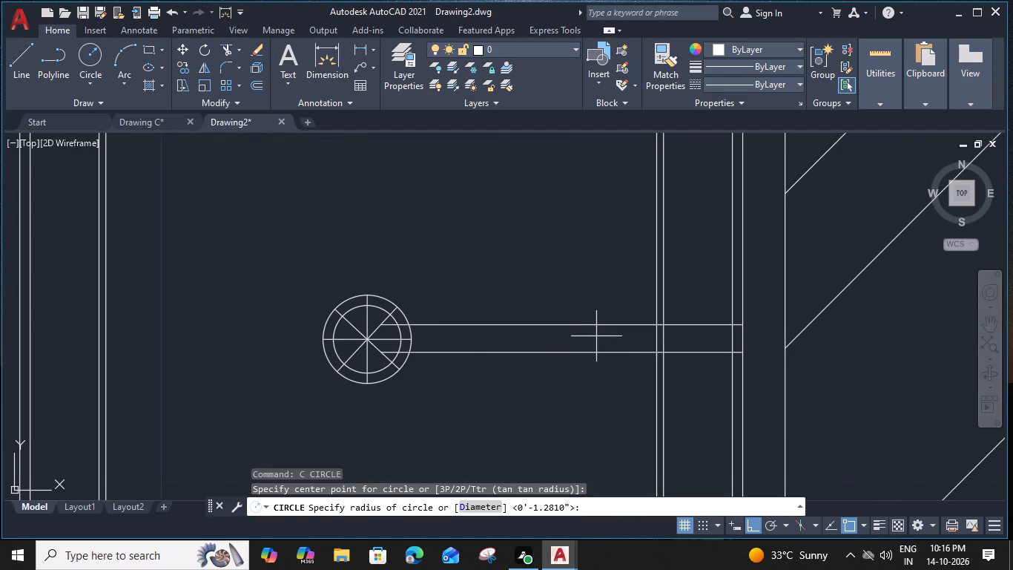
{"action": "left_click", "coordinate": [608, 360]}
Move the small circle slightly down so it sits centred between the two parallel lines.
{"action": "scroll", "coordinate": [609, 353], "scroll_direction": "up", "scroll_amount": 2}
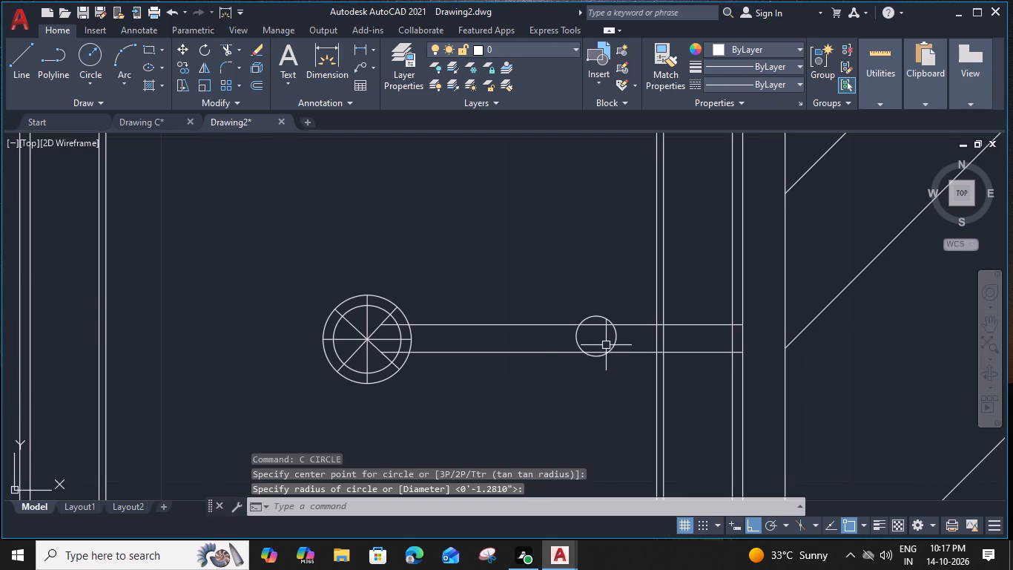
{"action": "left_click", "coordinate": [584, 365]}
{"action": "type", "text": "M"}
{"action": "key", "text": "space"}
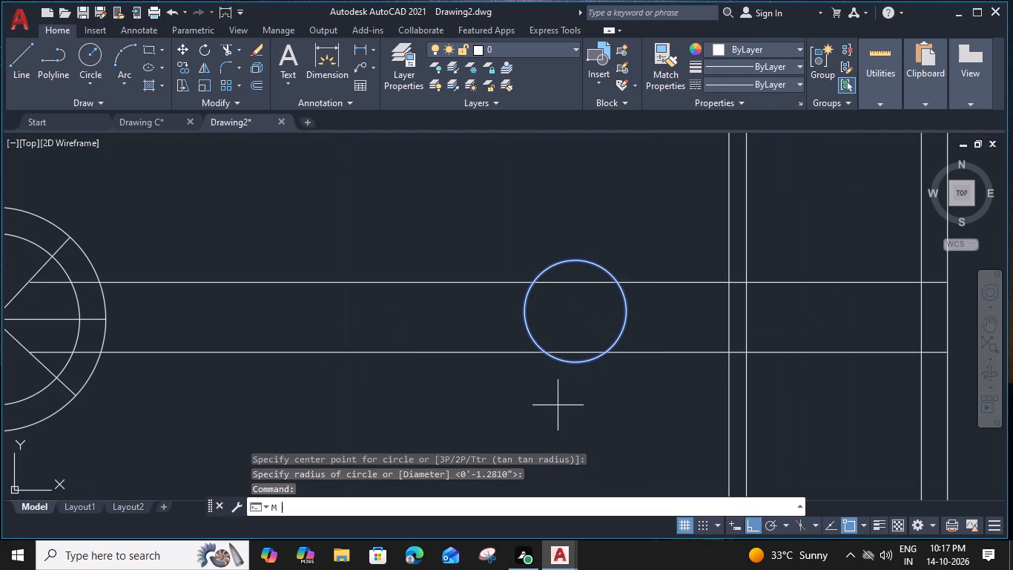
{"action": "scroll", "coordinate": [587, 354], "scroll_direction": "up", "scroll_amount": 2}
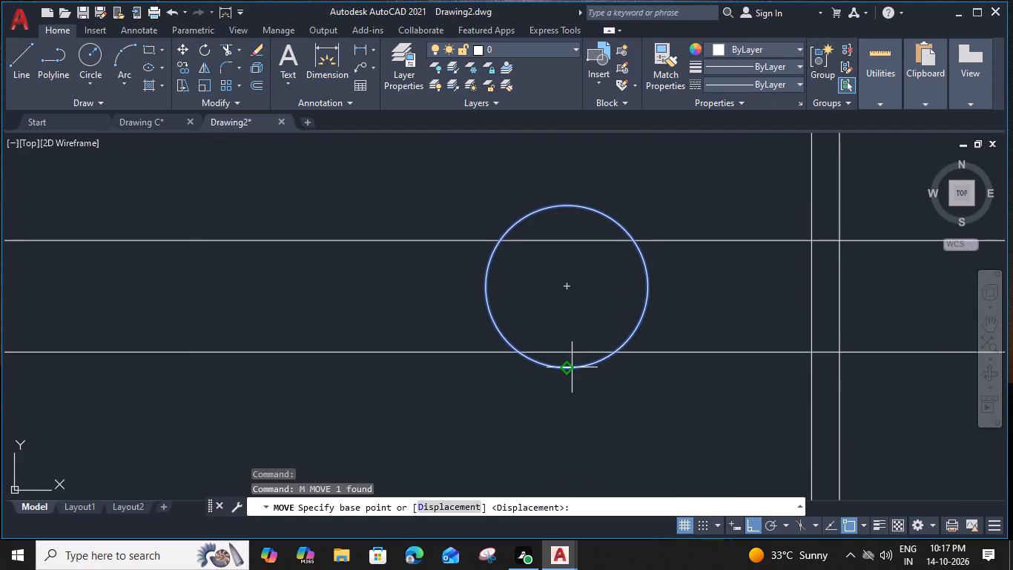
{"action": "left_click", "coordinate": [566, 367]}
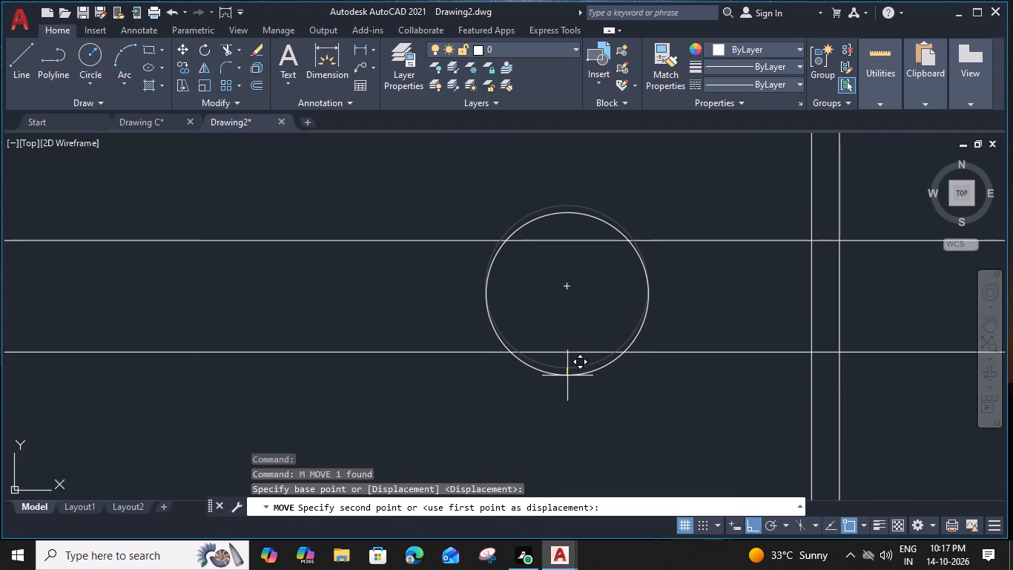
{"action": "left_click", "coordinate": [567, 376]}
Trim the two parallel lines inside the small circle and the sink's edge lines where they cross between those lines.
{"action": "scroll", "coordinate": [489, 374], "scroll_direction": "down", "scroll_amount": 2}
{"action": "middle_click_drag", "start_coordinate": [443, 374], "coordinate": [654, 358]}
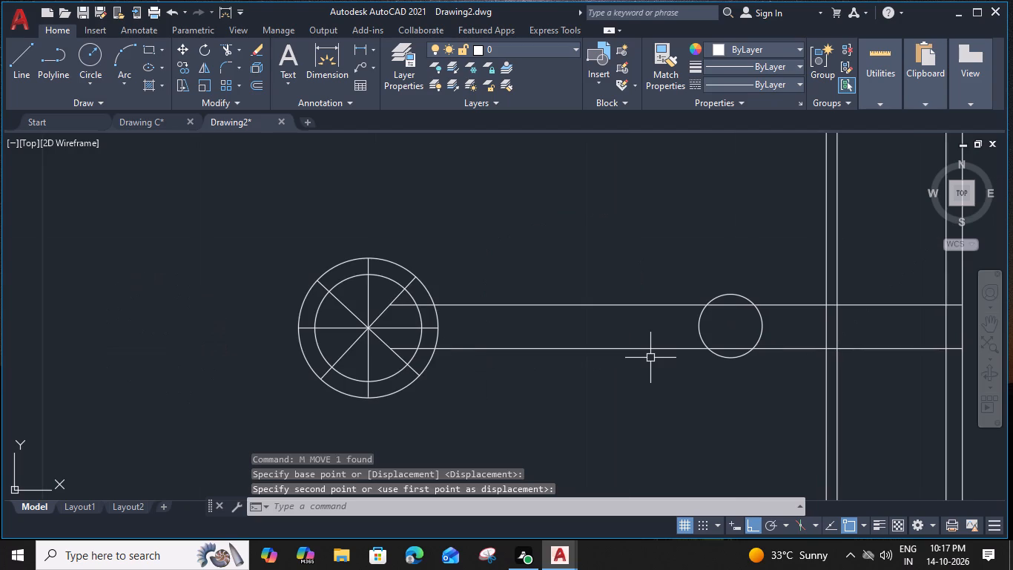
{"action": "type", "text": "TR"}
{"action": "key", "text": "space"}
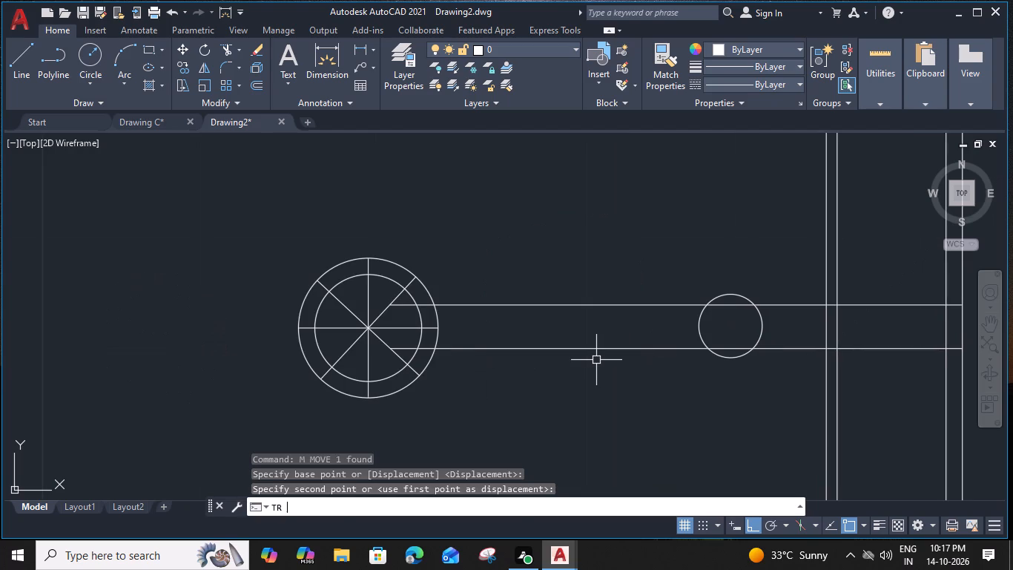
{"action": "left_click", "coordinate": [739, 345]}
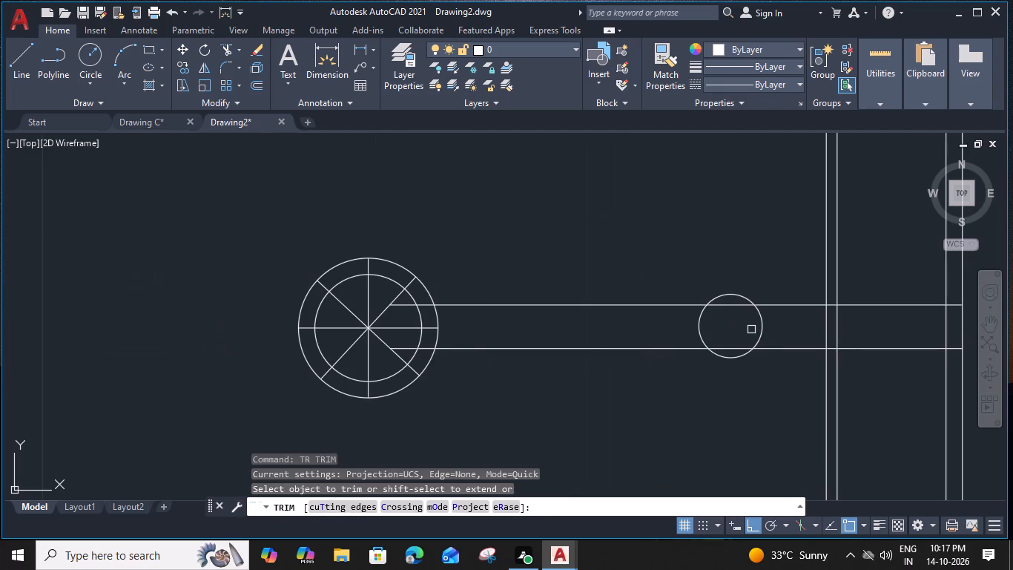
{"action": "left_click", "coordinate": [727, 306]}
{"action": "left_click", "coordinate": [815, 323]}
{"action": "left_click", "coordinate": [899, 319]}
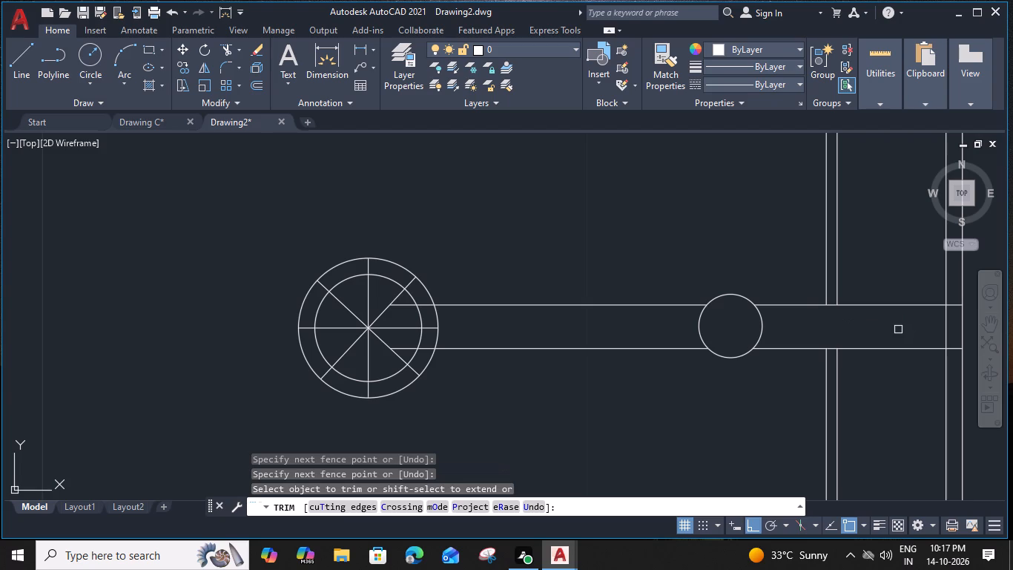
{"action": "scroll", "coordinate": [940, 324], "scroll_direction": "up", "scroll_amount": 2}
{"action": "left_click", "coordinate": [945, 324]}
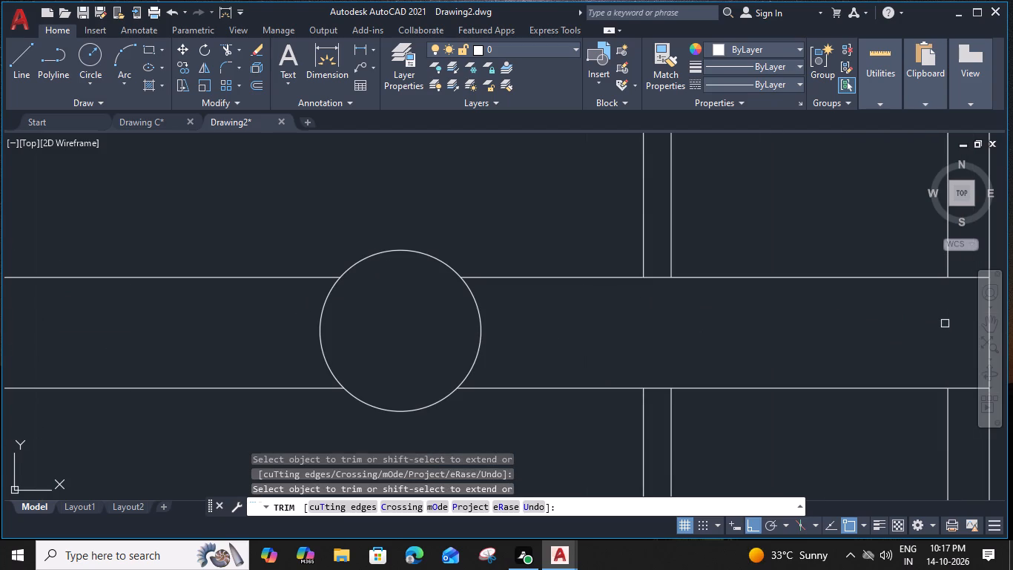
{"action": "scroll", "coordinate": [923, 331], "scroll_direction": "down", "scroll_amount": 3}
{"action": "middle_click_drag", "start_coordinate": [858, 400], "coordinate": [732, 369]}
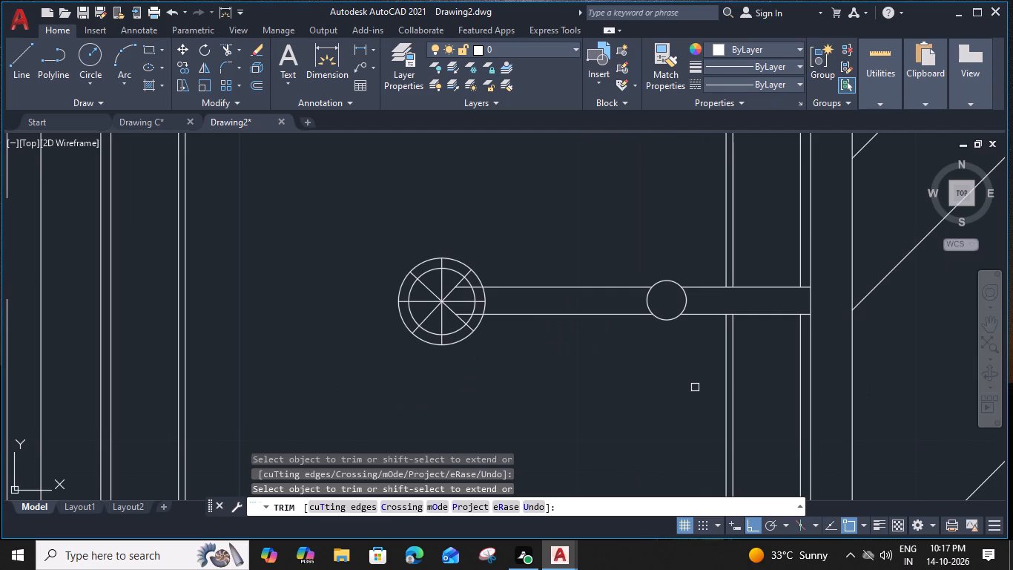
{"action": "key", "text": "Escape"}
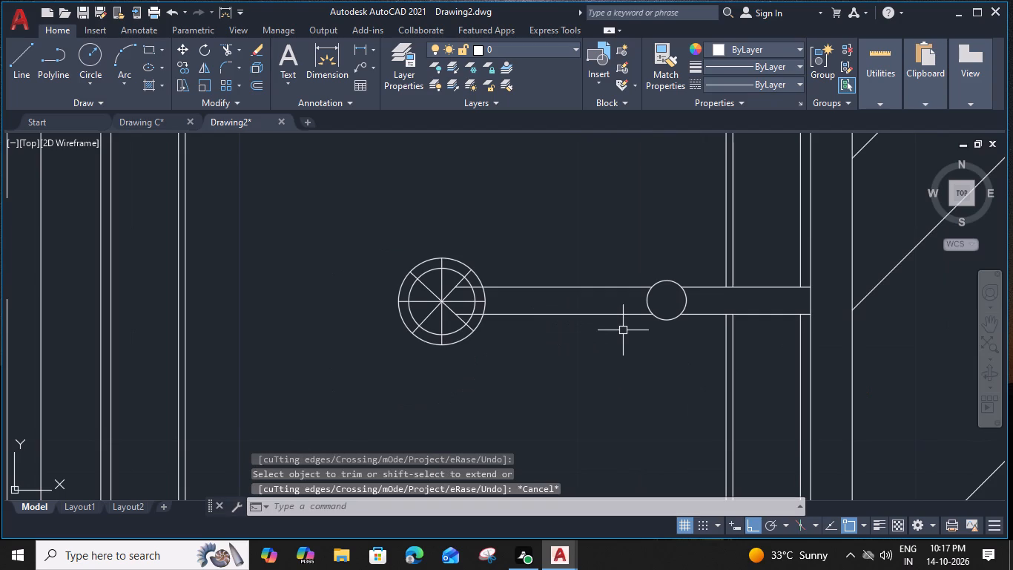
Delete the two line segments between the drain and the small circle, leaving the tap on the wall side.
{"action": "left_click", "coordinate": [625, 277]}
{"action": "left_click", "coordinate": [607, 354]}
{"action": "key", "text": "Delete"}
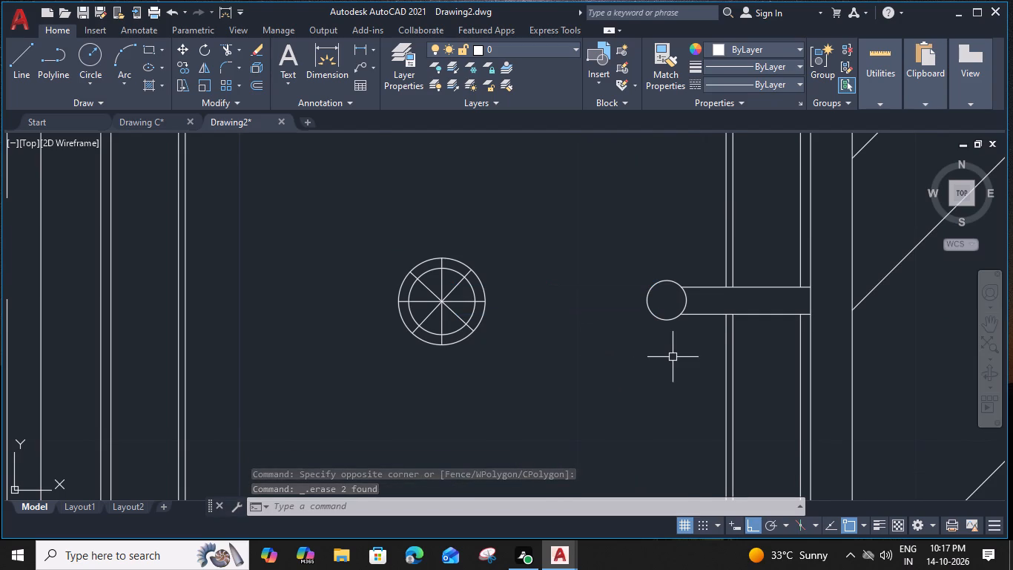
Examine the kitchen sink with its tap and the overall floor plan, from the bedrooms to the front garden.
{"action": "scroll", "coordinate": [610, 367], "scroll_direction": "down", "scroll_amount": 1}
{"action": "middle_click_drag", "start_coordinate": [609, 368], "coordinate": [674, 367]}
{"action": "scroll", "coordinate": [678, 368], "scroll_direction": "down", "scroll_amount": 1}
{"action": "middle_click_drag", "start_coordinate": [679, 366], "coordinate": [692, 319]}
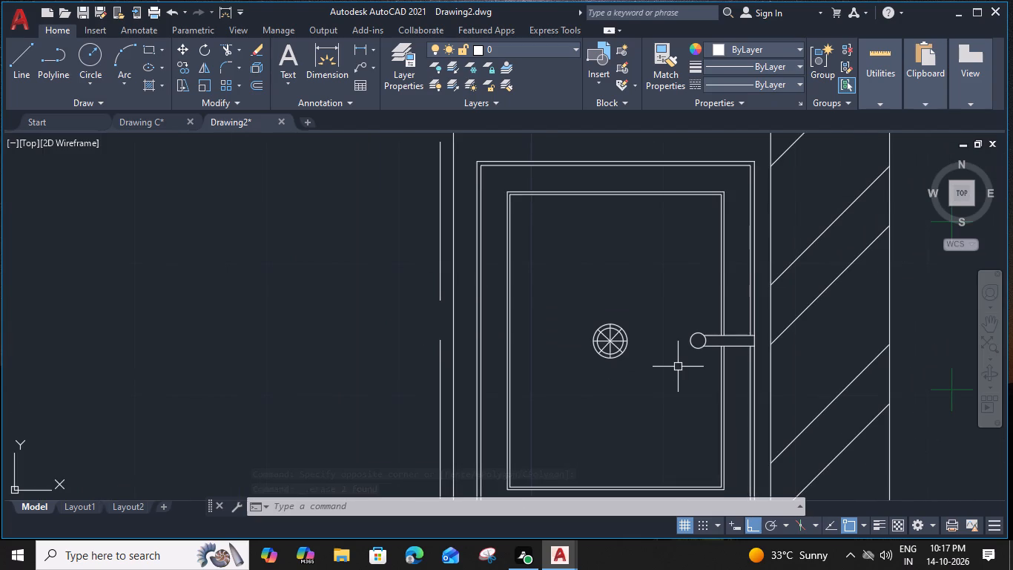
{"action": "middle_click_drag", "start_coordinate": [692, 319], "coordinate": [692, 298]}
{"action": "middle_click_drag", "start_coordinate": [657, 317], "coordinate": [664, 341]}
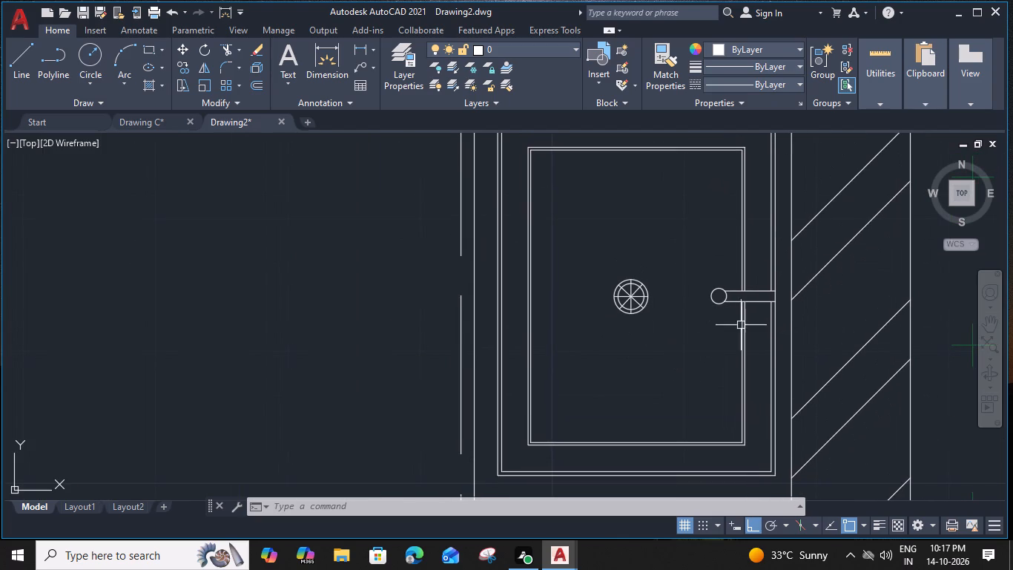
{"action": "middle_click_drag", "start_coordinate": [756, 356], "coordinate": [762, 332]}
{"action": "scroll", "coordinate": [656, 332], "scroll_direction": "down", "scroll_amount": 1}
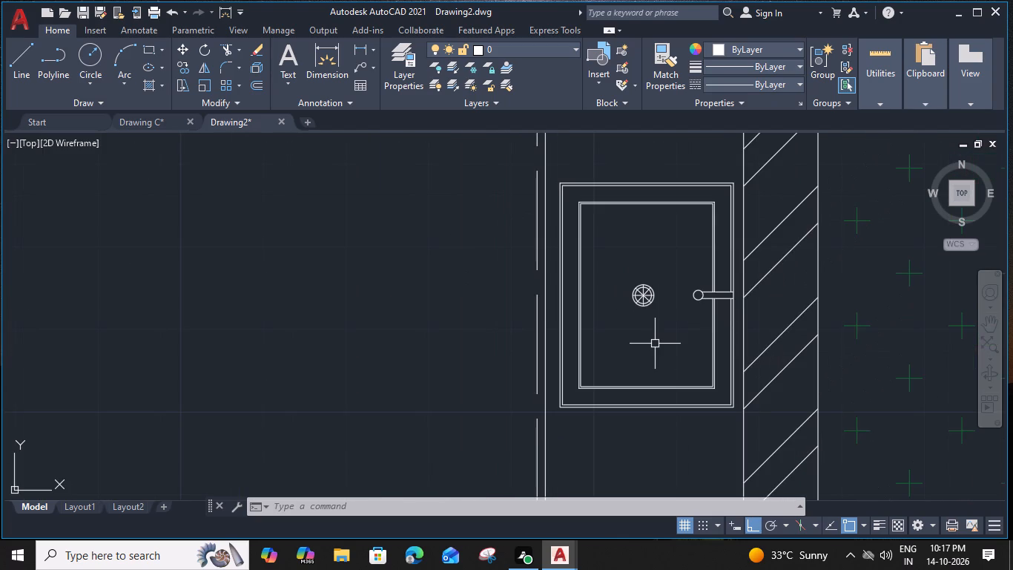
{"action": "scroll", "coordinate": [680, 299], "scroll_direction": "down", "scroll_amount": 1}
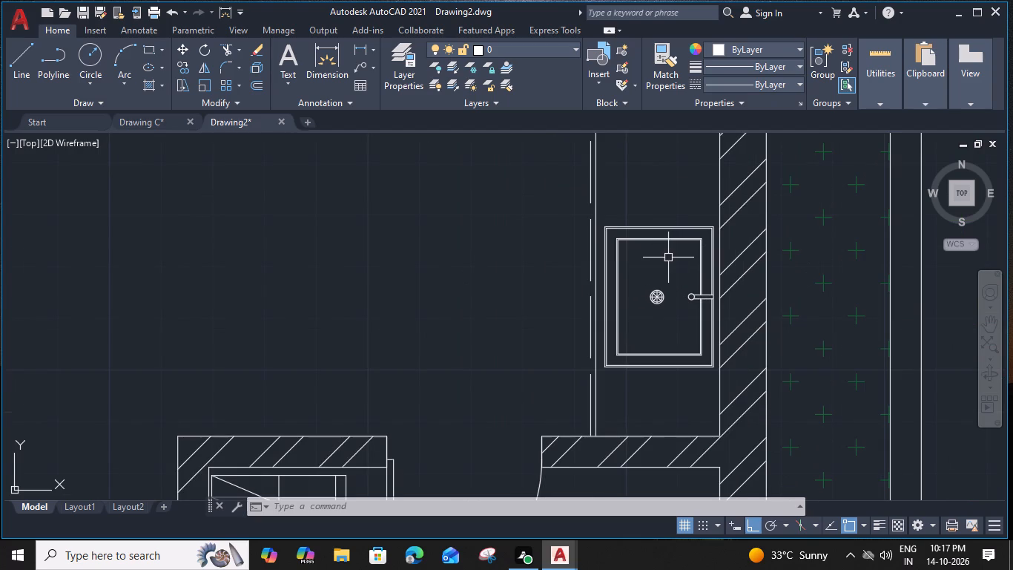
{"action": "scroll", "coordinate": [535, 337], "scroll_direction": "down", "scroll_amount": 2}
{"action": "middle_click_drag", "start_coordinate": [509, 341], "coordinate": [644, 341]}
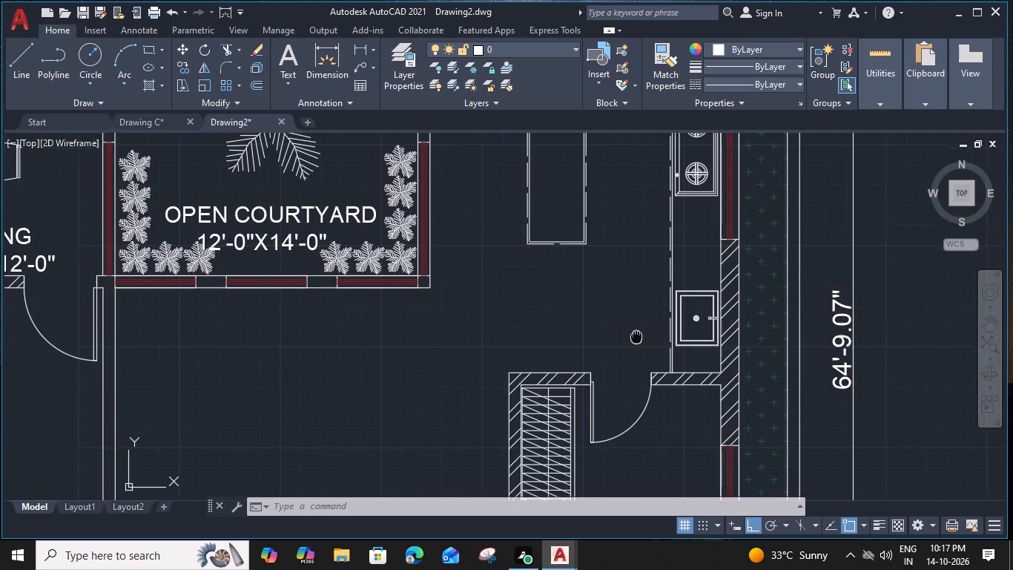
{"action": "scroll", "coordinate": [624, 339], "scroll_direction": "down", "scroll_amount": 2}
{"action": "middle_click_drag", "start_coordinate": [563, 349], "coordinate": [604, 281]}
{"action": "middle_click_drag", "start_coordinate": [593, 354], "coordinate": [607, 276]}
{"action": "middle_click_drag", "start_coordinate": [597, 341], "coordinate": [599, 318]}
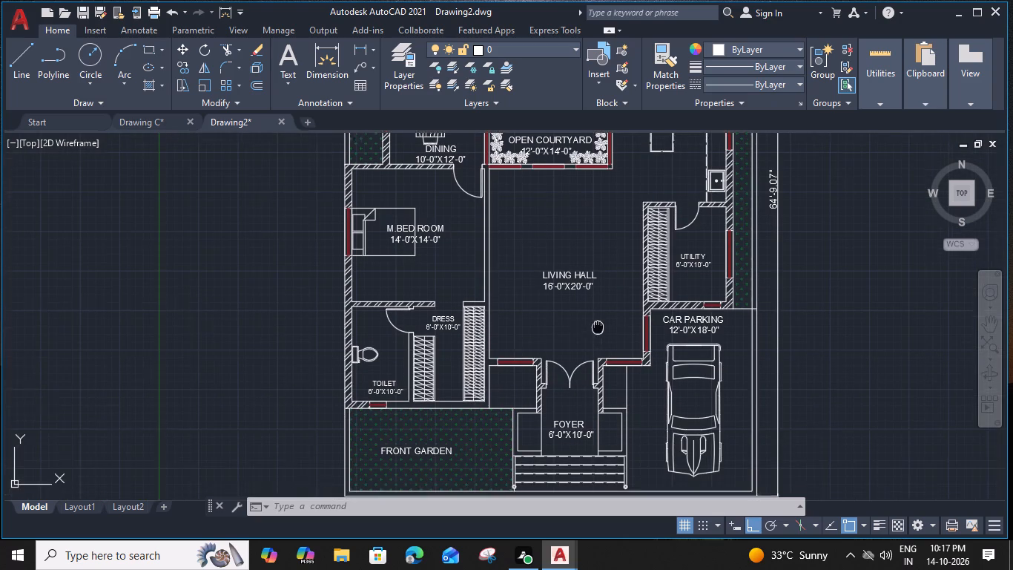
{"action": "middle_click_drag", "start_coordinate": [599, 318], "coordinate": [604, 292]}
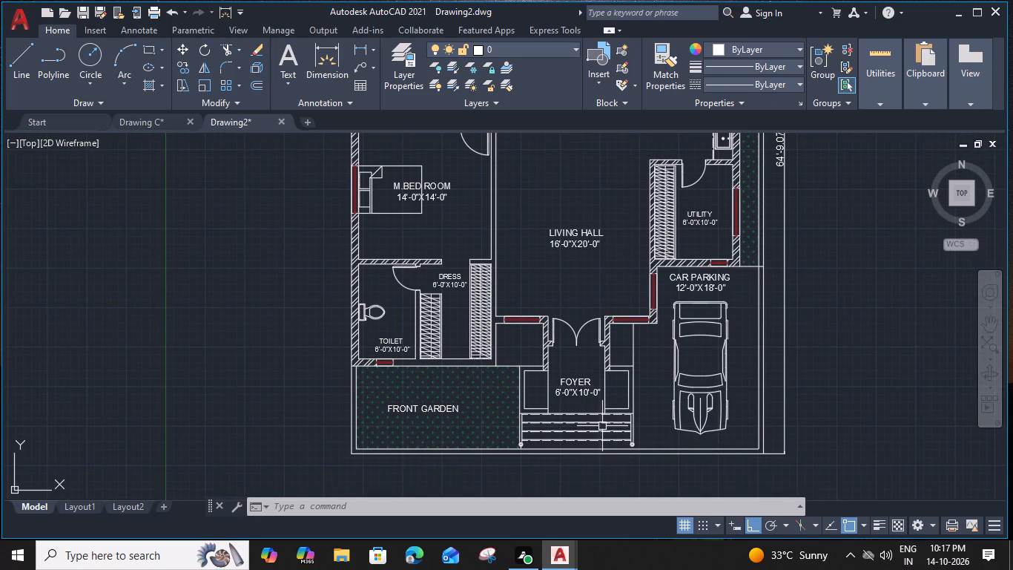
{"action": "scroll", "coordinate": [796, 319], "scroll_direction": "down", "scroll_amount": 1}
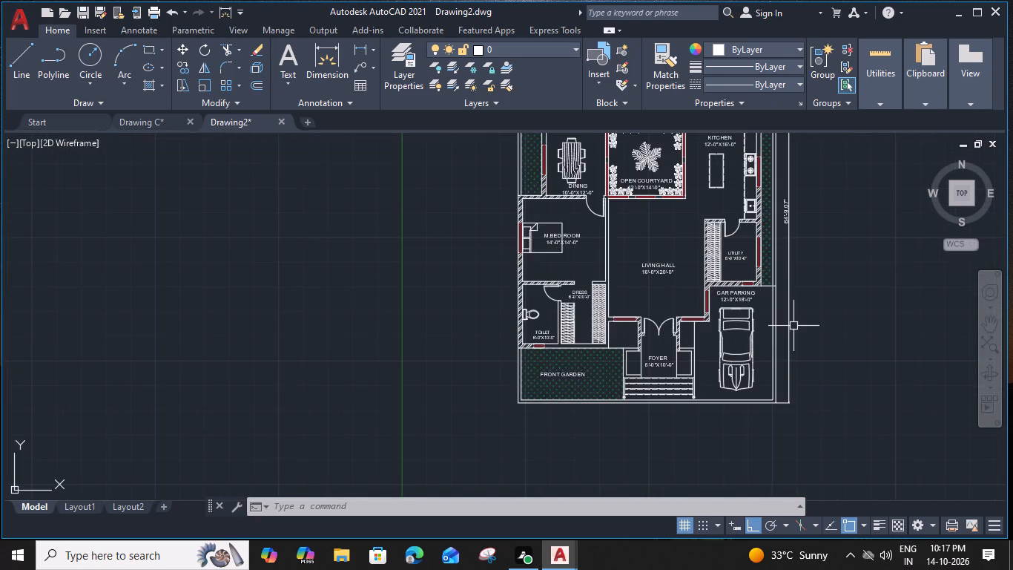
{"action": "middle_click_drag", "start_coordinate": [776, 356], "coordinate": [745, 445]}
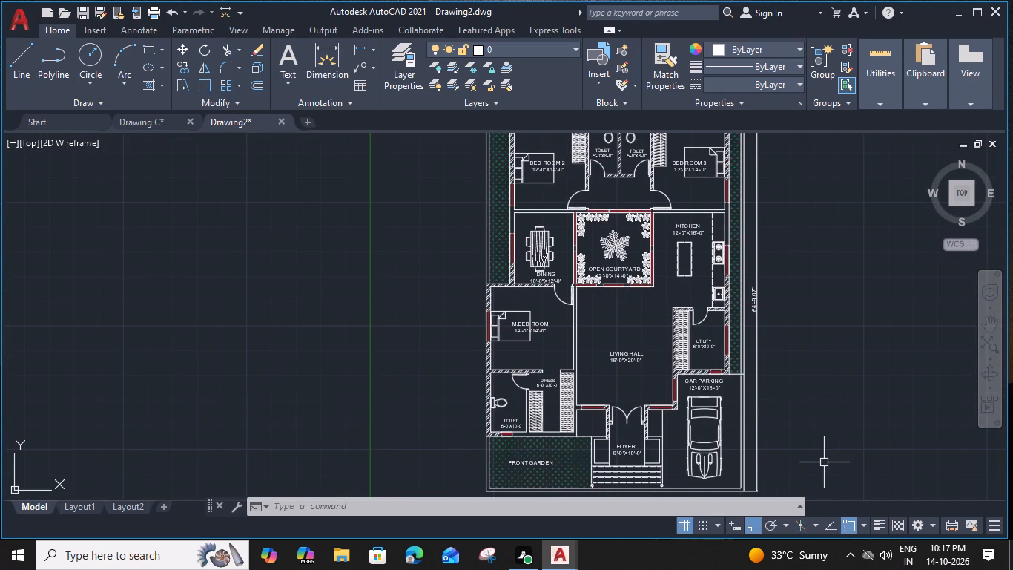
{"action": "middle_click_drag", "start_coordinate": [656, 324], "coordinate": [650, 340]}
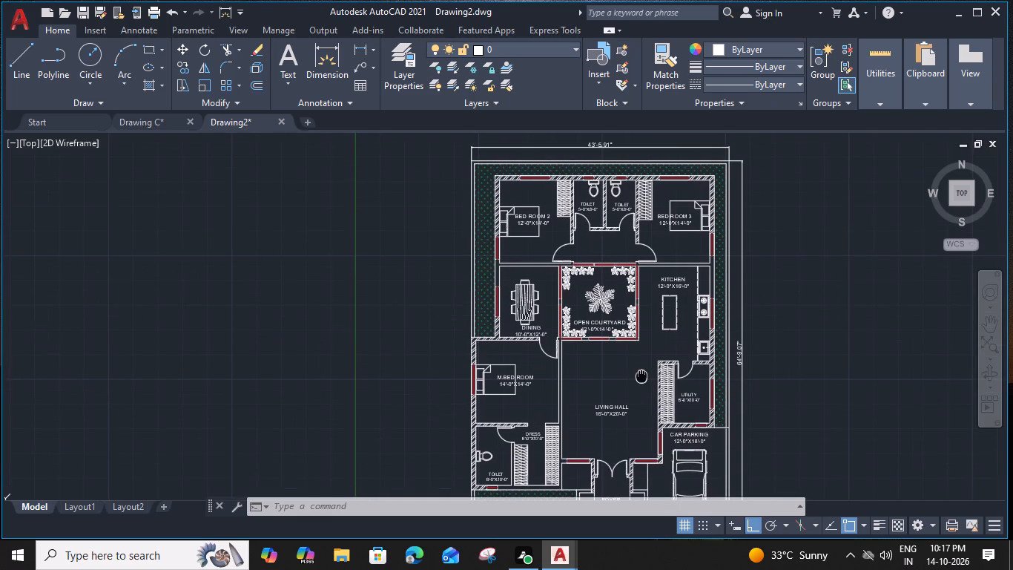
{"action": "middle_click_drag", "start_coordinate": [650, 340], "coordinate": [653, 338]}
{"action": "middle_click_drag", "start_coordinate": [649, 348], "coordinate": [646, 304]}
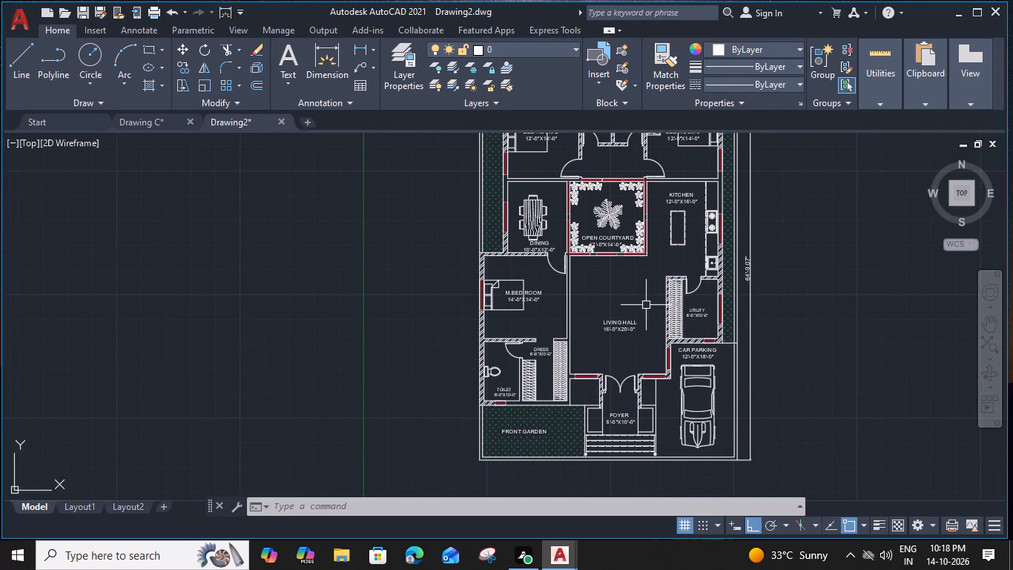
{"action": "middle_click_drag", "start_coordinate": [626, 339], "coordinate": [623, 286]}
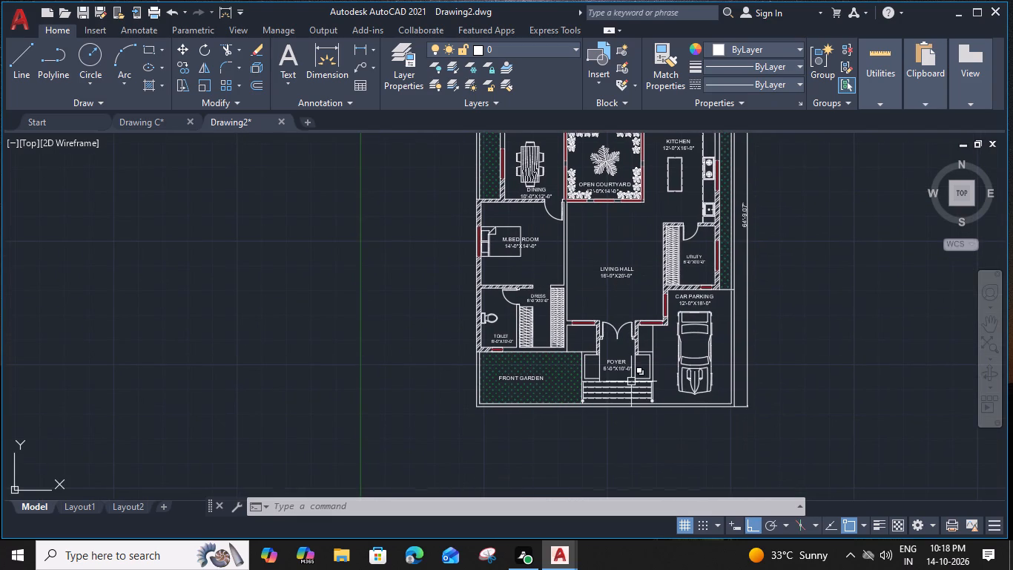
{"action": "middle_click_drag", "start_coordinate": [631, 381], "coordinate": [606, 400]}
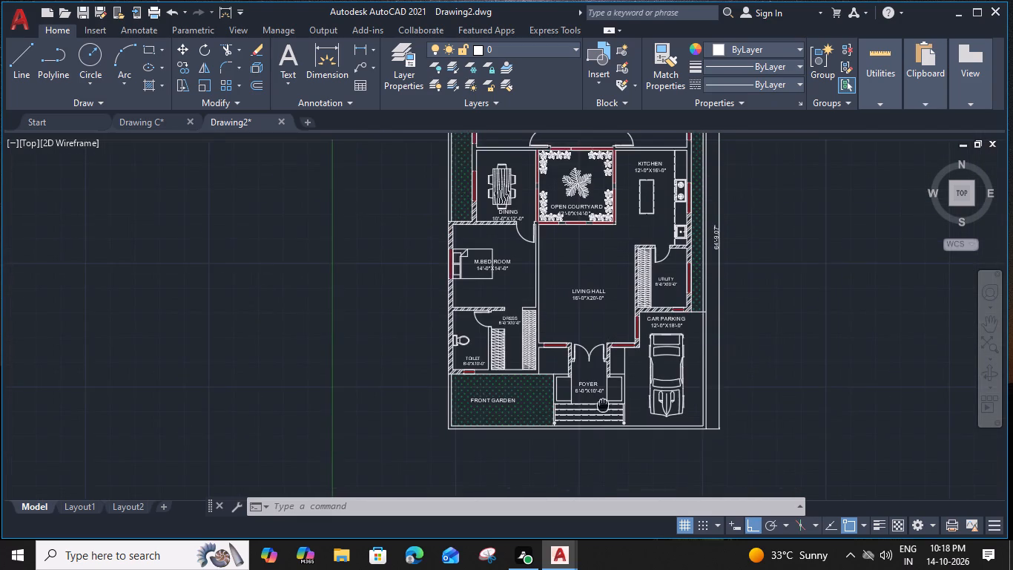
{"action": "middle_click_drag", "start_coordinate": [606, 400], "coordinate": [610, 329]}
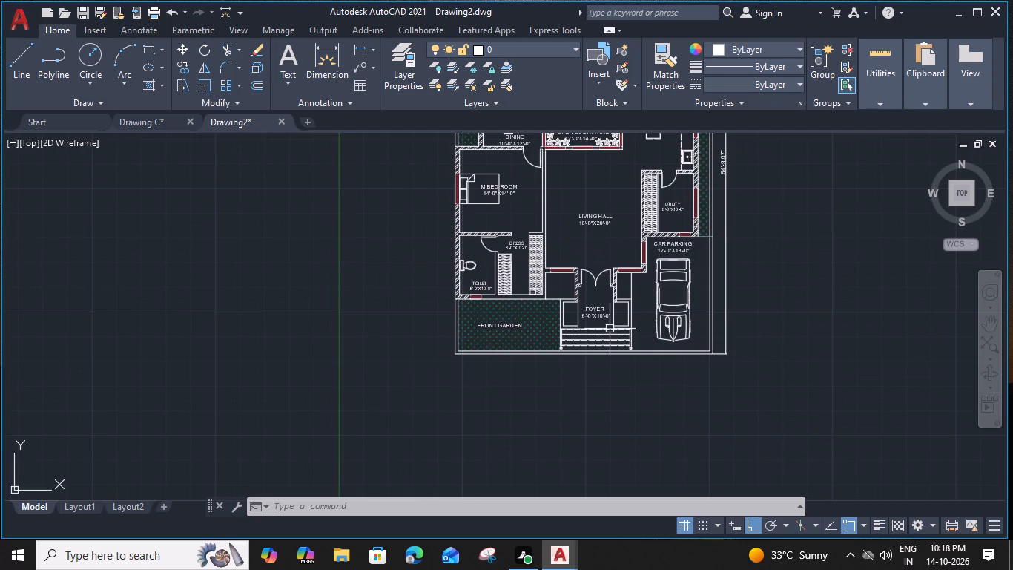
Copy the FRONT GARDEN label straight down to just below the plot's front boundary.
{"action": "scroll", "coordinate": [496, 336], "scroll_direction": "up", "scroll_amount": 2}
{"action": "left_click", "coordinate": [491, 311]}
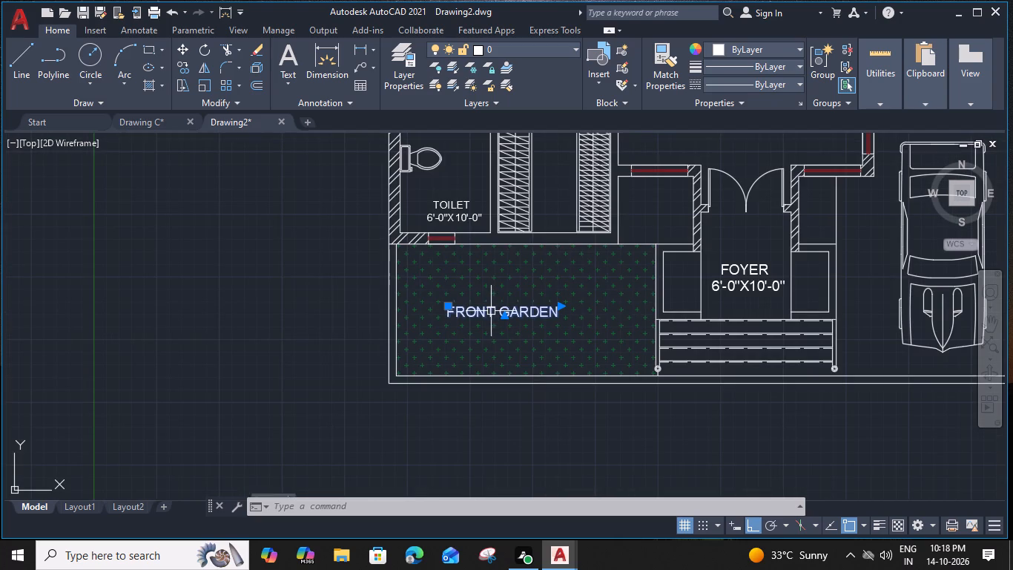
{"action": "type", "text": "CO"}
{"action": "key", "text": "space"}
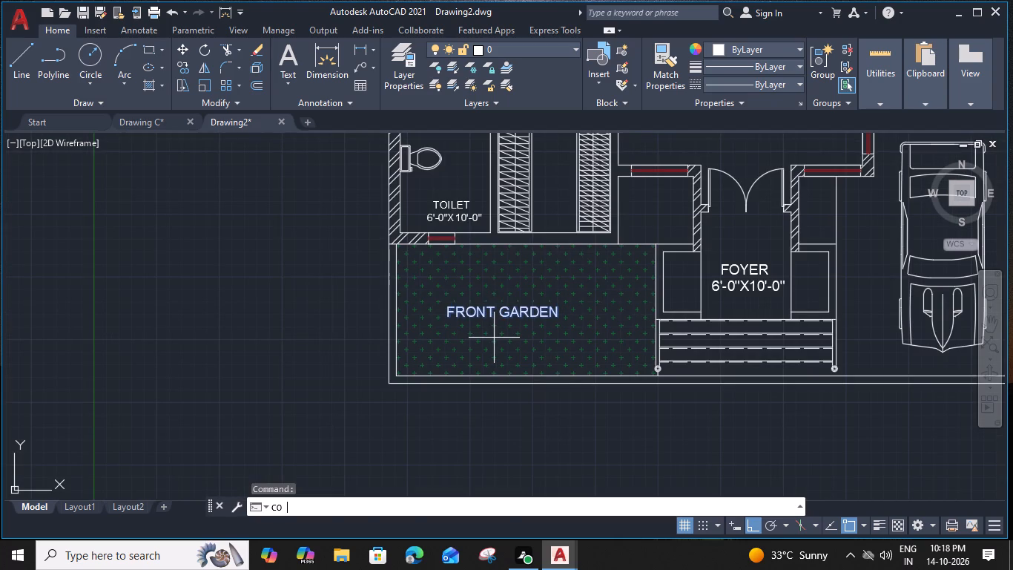
{"action": "left_click", "coordinate": [446, 318]}
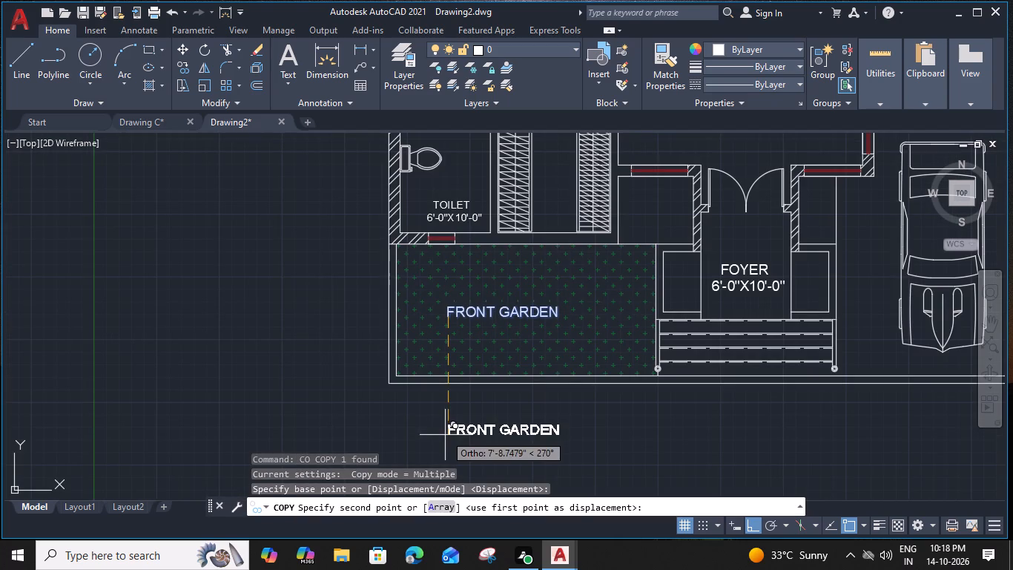
{"action": "left_click", "coordinate": [449, 414]}
{"action": "key", "text": "Escape"}
Open the copied label for editing, widen its text frame and set the text height to 1'.
{"action": "double_click", "coordinate": [484, 406]}
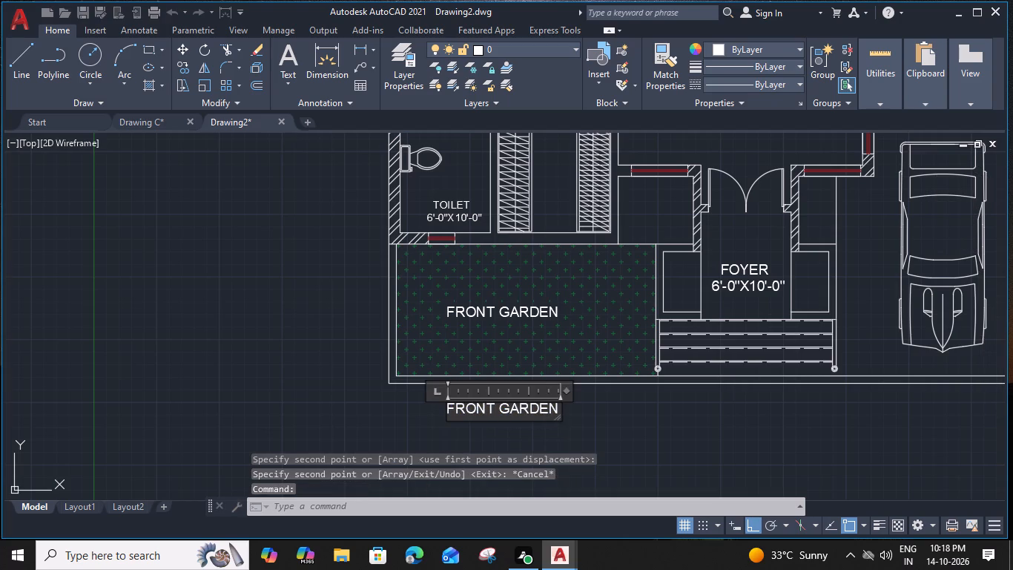
{"action": "left_click_drag", "start_coordinate": [564, 390], "coordinate": [645, 393]}
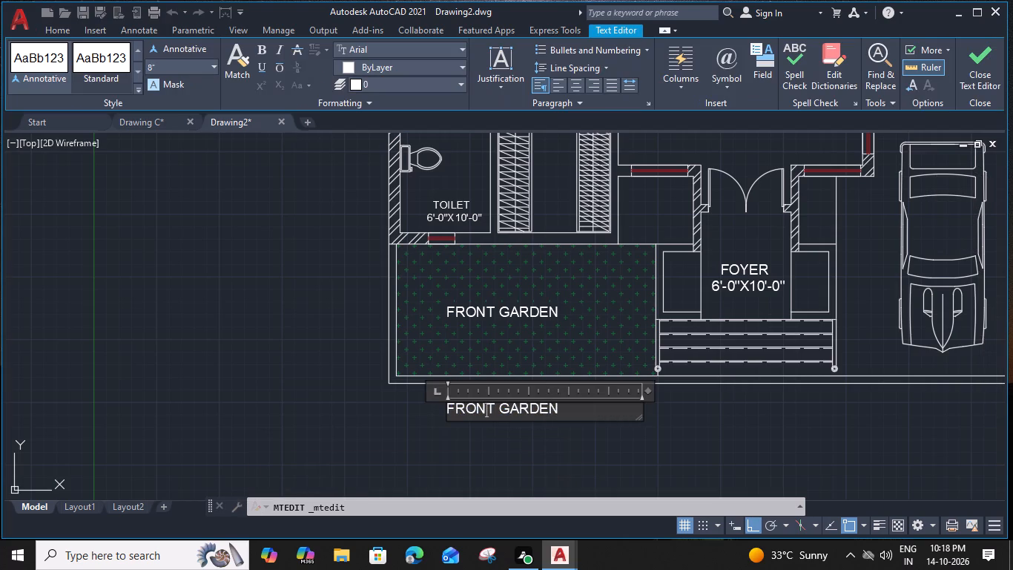
{"action": "left_click_drag", "start_coordinate": [566, 414], "coordinate": [371, 416]}
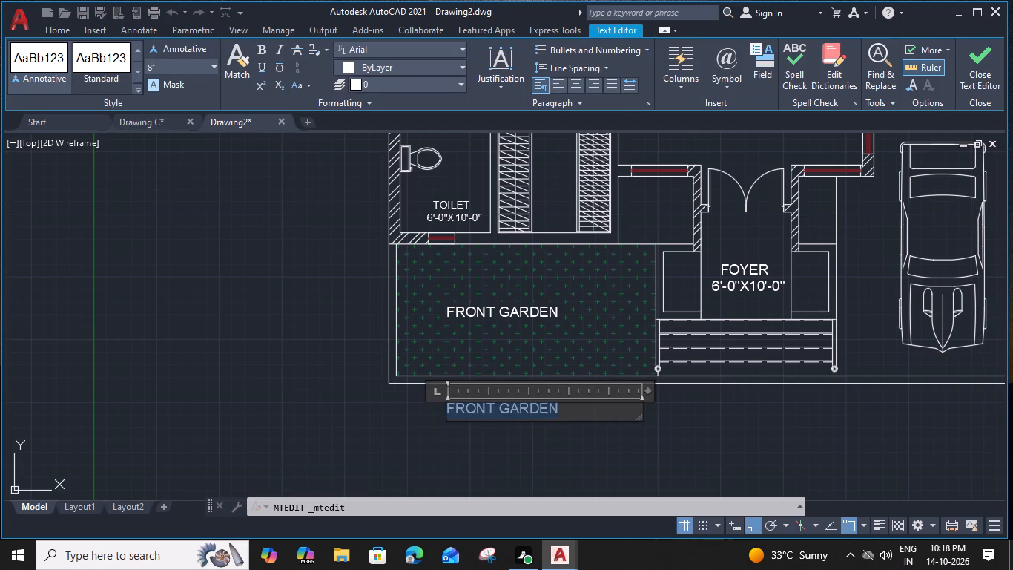
{"action": "left_click", "coordinate": [175, 73]}
{"action": "type", "text": "1'"}
{"action": "key", "text": "space"}
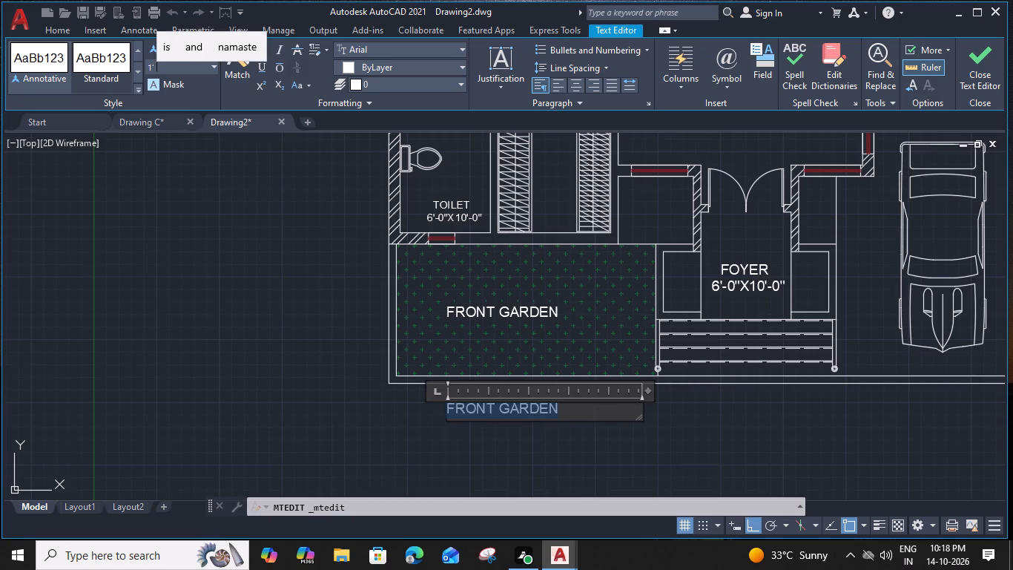
{"action": "key", "text": "Return"}
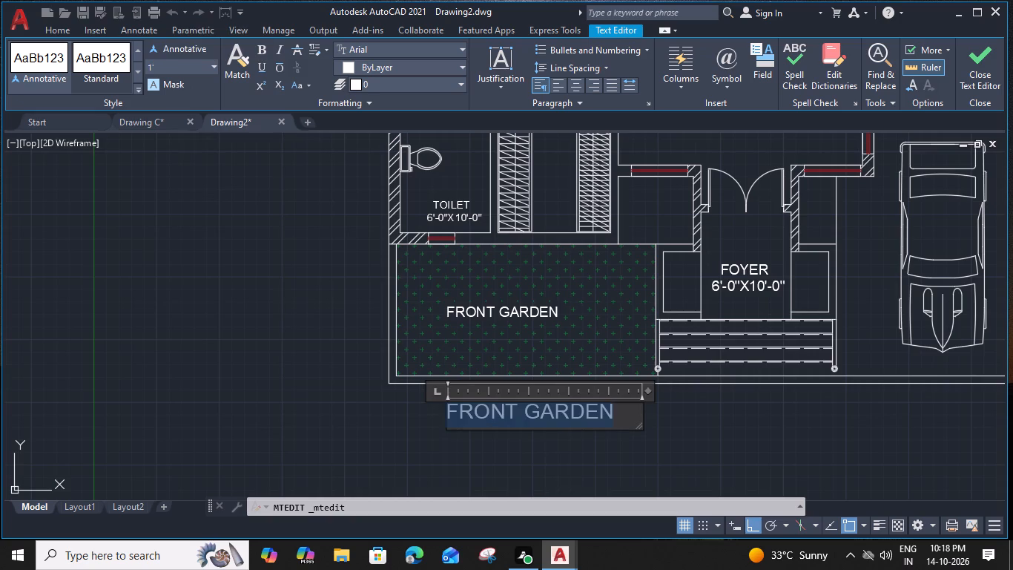
Replace the copied label's text with GROUND FLOOR HOUSE PLAN and widen its frame so it fits on one line.
{"action": "type", "text": "GROUND FLOOR"}
{"action": "key", "text": "space"}
{"action": "type", "text": "HAO"}
{"action": "key", "text": "BackSpace"}
{"action": "key", "text": "BackSpace"}
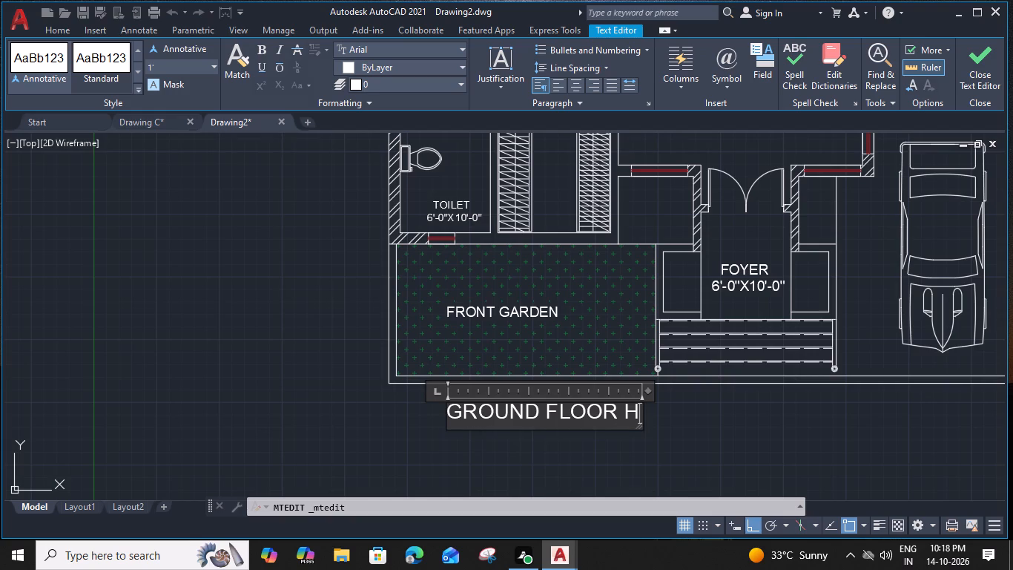
{"action": "type", "text": "OUSE PLAN"}
{"action": "key", "text": "space"}
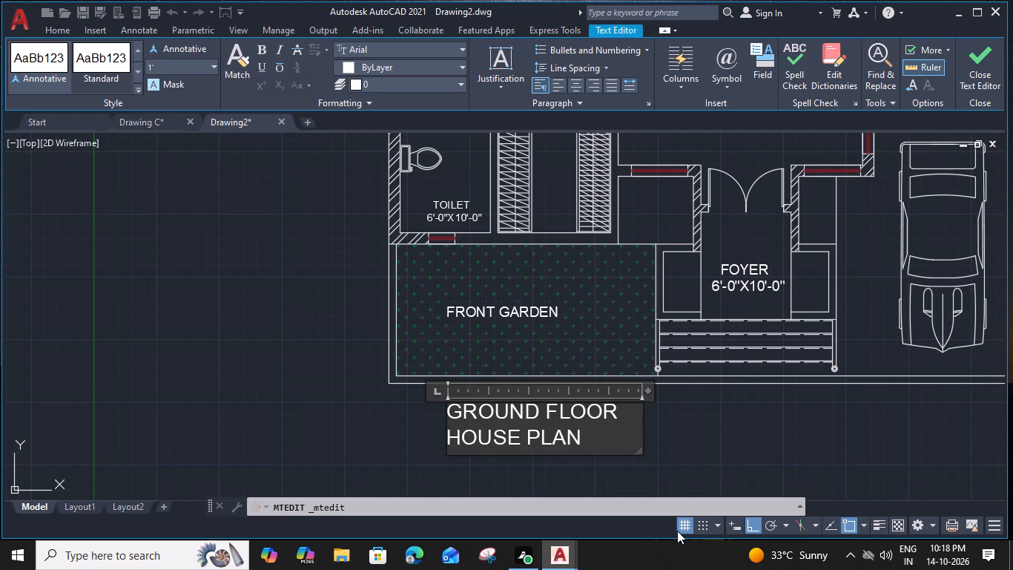
{"action": "left_click_drag", "start_coordinate": [647, 394], "coordinate": [647, 393]}
{"action": "left_click_drag", "start_coordinate": [647, 393], "coordinate": [809, 394]}
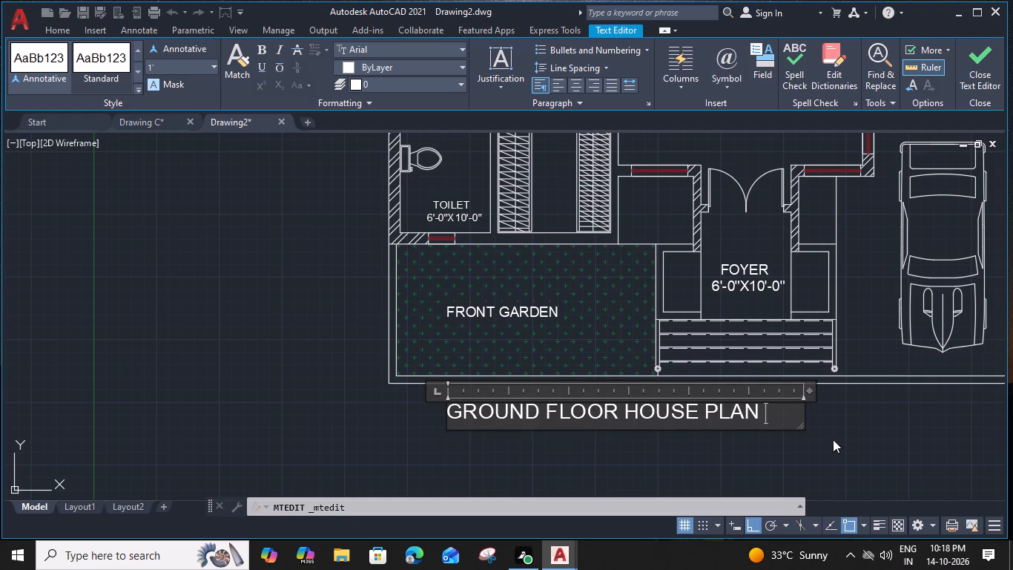
{"action": "left_click", "coordinate": [833, 439]}
Trim the short line between the front steps' garden-side railing post and the plot boundary.
{"action": "key", "text": "t"}
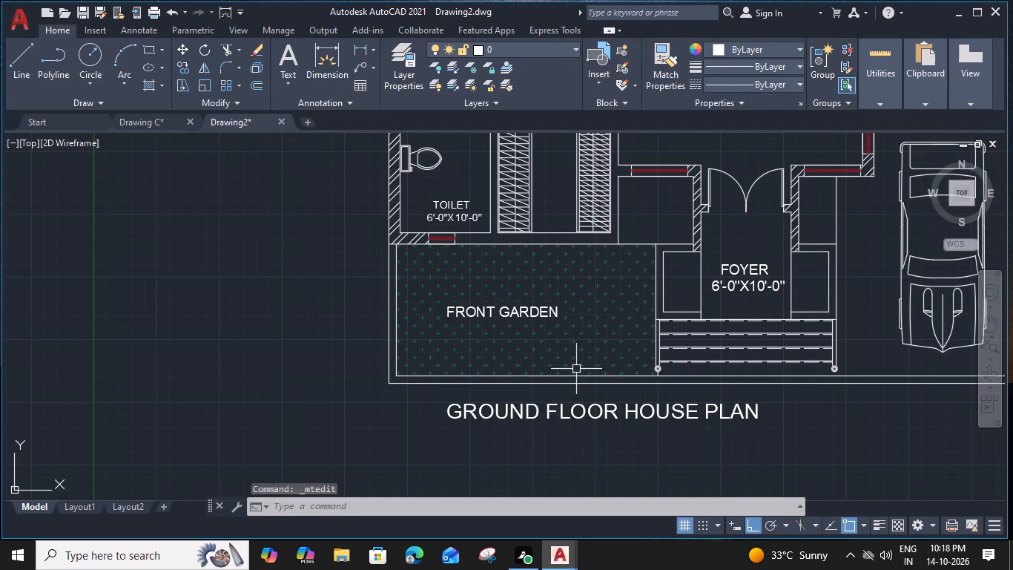
{"action": "key", "text": "r"}
{"action": "key", "text": "space"}
{"action": "scroll", "coordinate": [656, 381], "scroll_direction": "up", "scroll_amount": 4}
{"action": "left_click", "coordinate": [659, 354]}
{"action": "key", "text": "Escape"}
Insert the Trees - Imperial block from the architectural tool palette at the foyer, and close the palette.
{"action": "scroll", "coordinate": [659, 354], "scroll_direction": "down", "scroll_amount": 3}
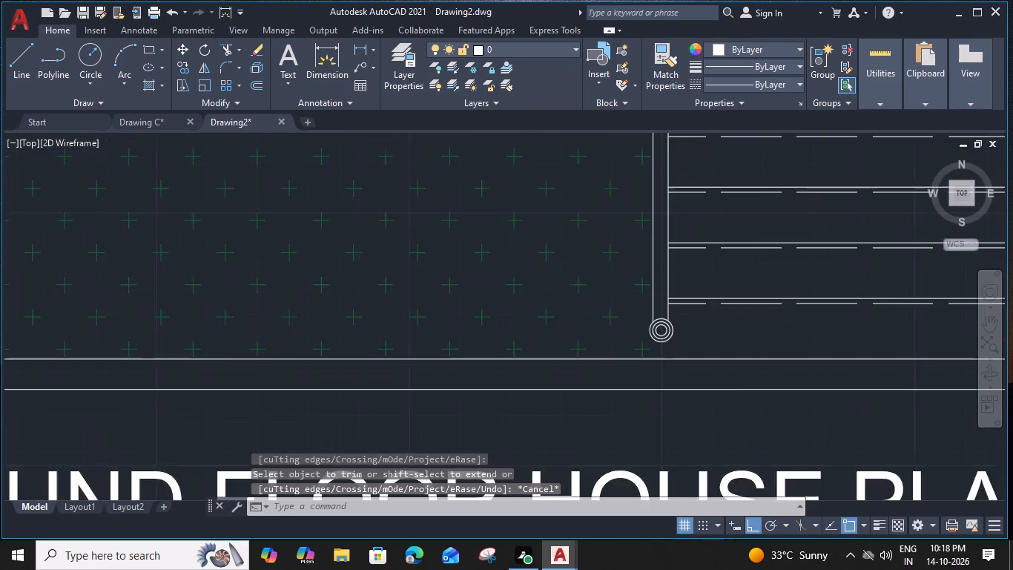
{"action": "scroll", "coordinate": [659, 354], "scroll_direction": "down", "scroll_amount": 3}
{"action": "middle_click_drag", "start_coordinate": [678, 292], "coordinate": [615, 337]}
{"action": "scroll", "coordinate": [590, 304], "scroll_direction": "up", "scroll_amount": 2}
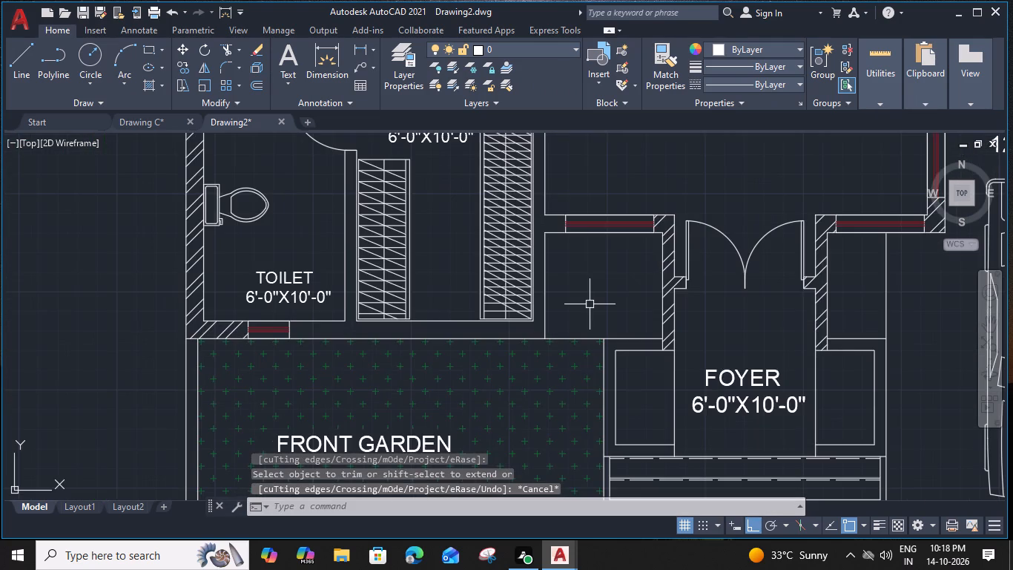
{"action": "key", "text": "ctrl+3"}
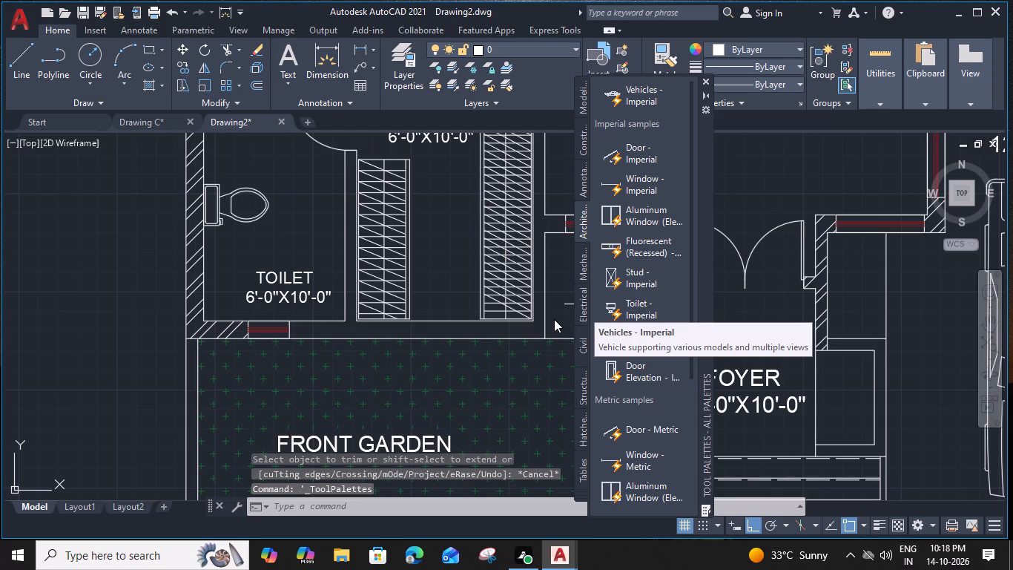
{"action": "left_click", "coordinate": [618, 339]}
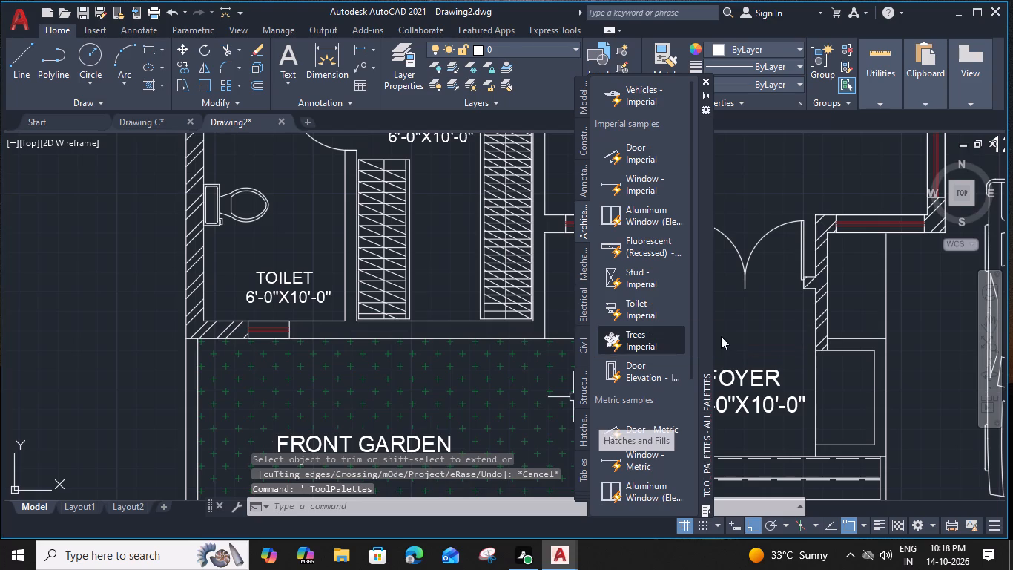
{"action": "left_click", "coordinate": [751, 333]}
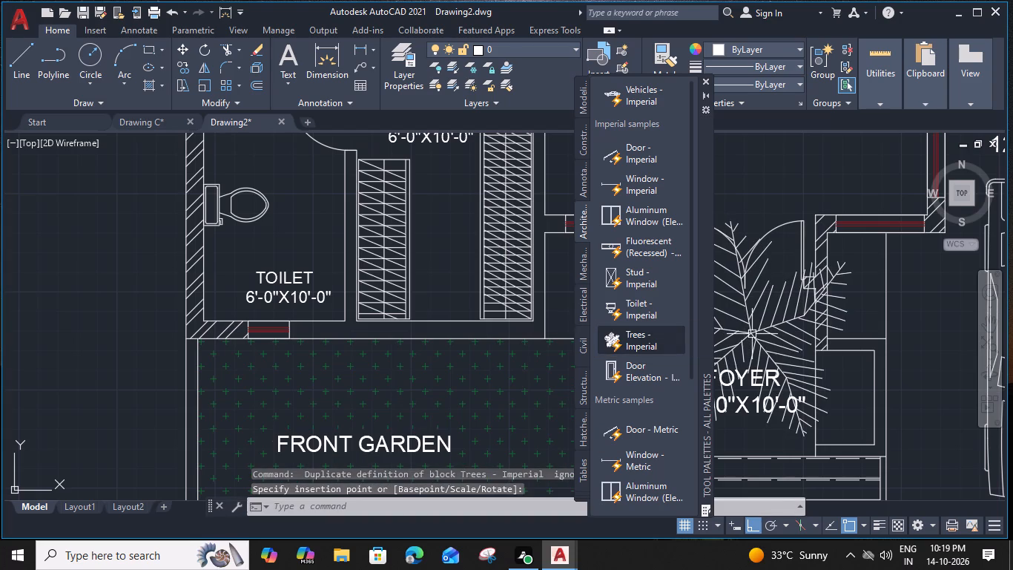
{"action": "key", "text": "Escape"}
{"action": "left_click", "coordinate": [707, 82]}
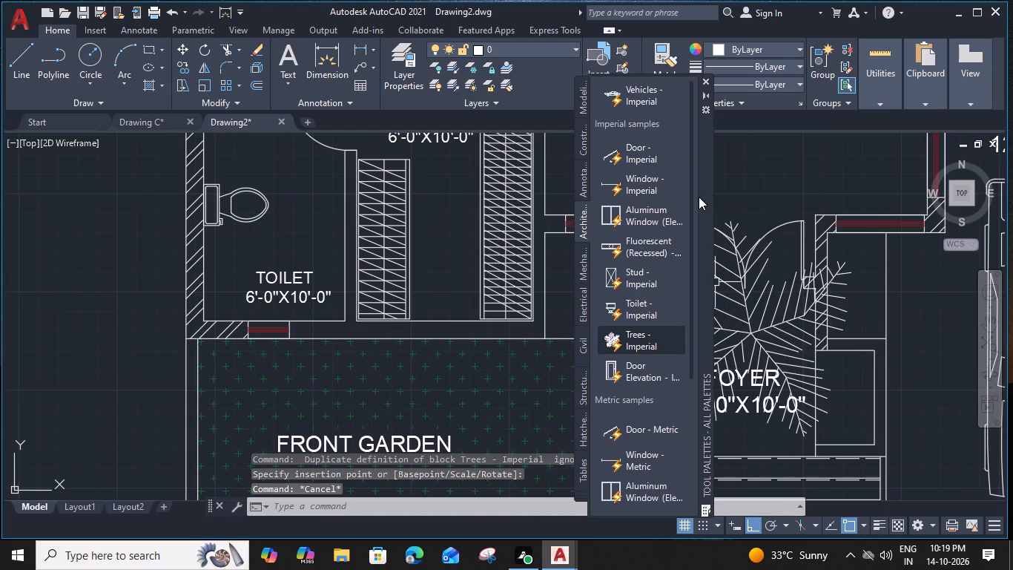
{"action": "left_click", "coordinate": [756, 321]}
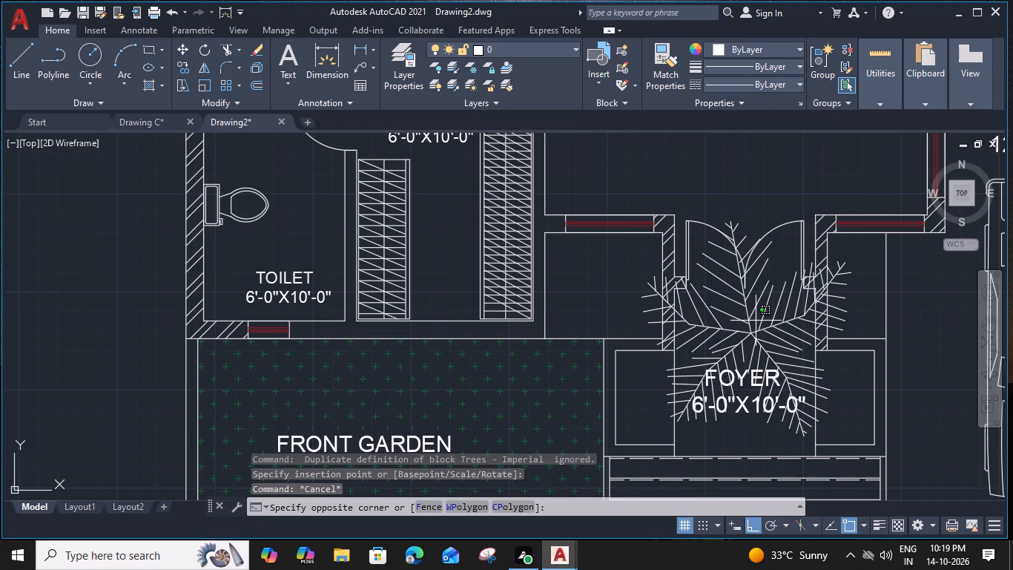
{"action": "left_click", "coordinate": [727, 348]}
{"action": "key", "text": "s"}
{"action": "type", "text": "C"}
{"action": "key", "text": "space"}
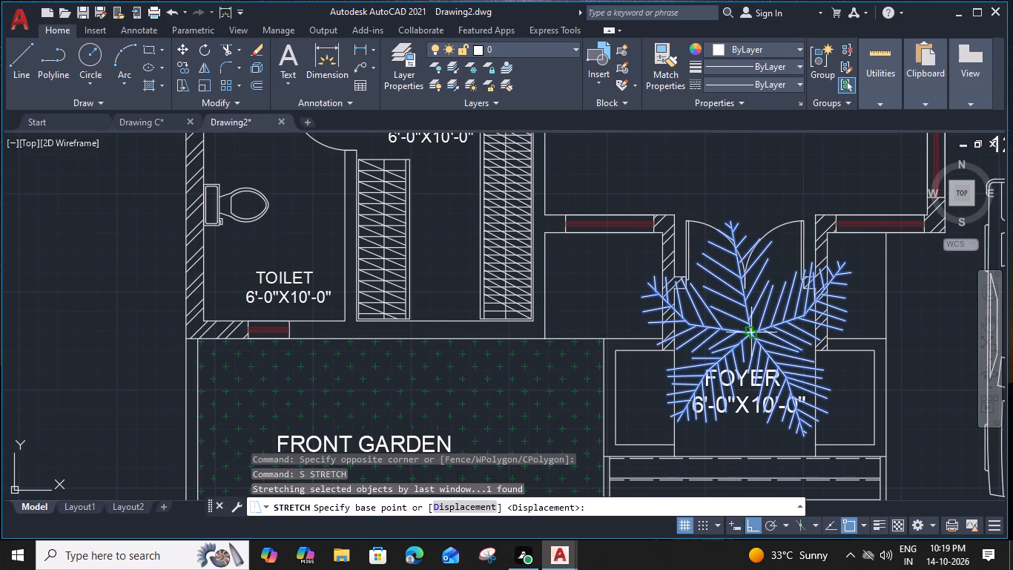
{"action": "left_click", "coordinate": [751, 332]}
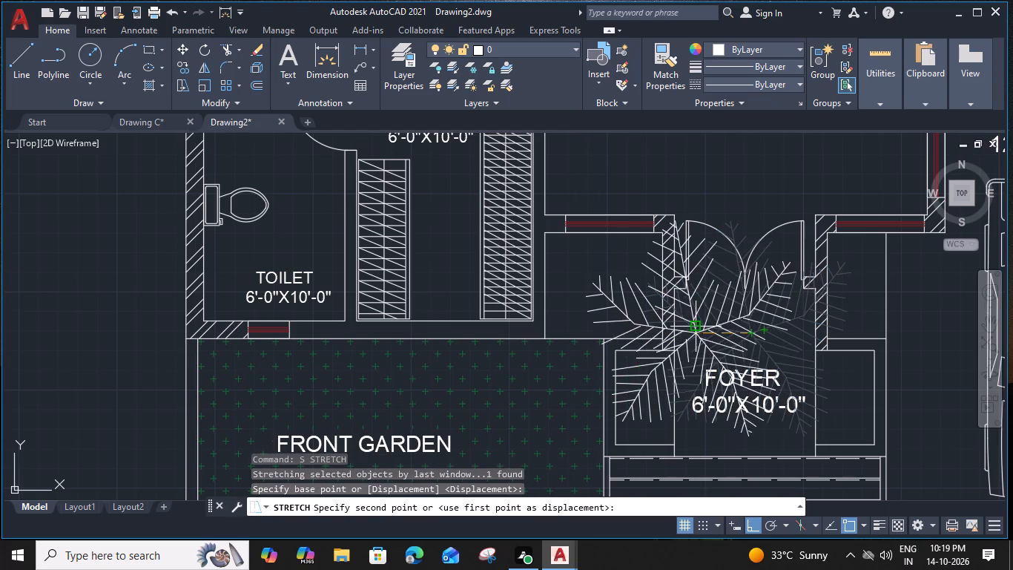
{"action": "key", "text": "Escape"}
Scale the tree block in the foyer down to a small plant about its centre.
{"action": "left_click", "coordinate": [717, 330]}
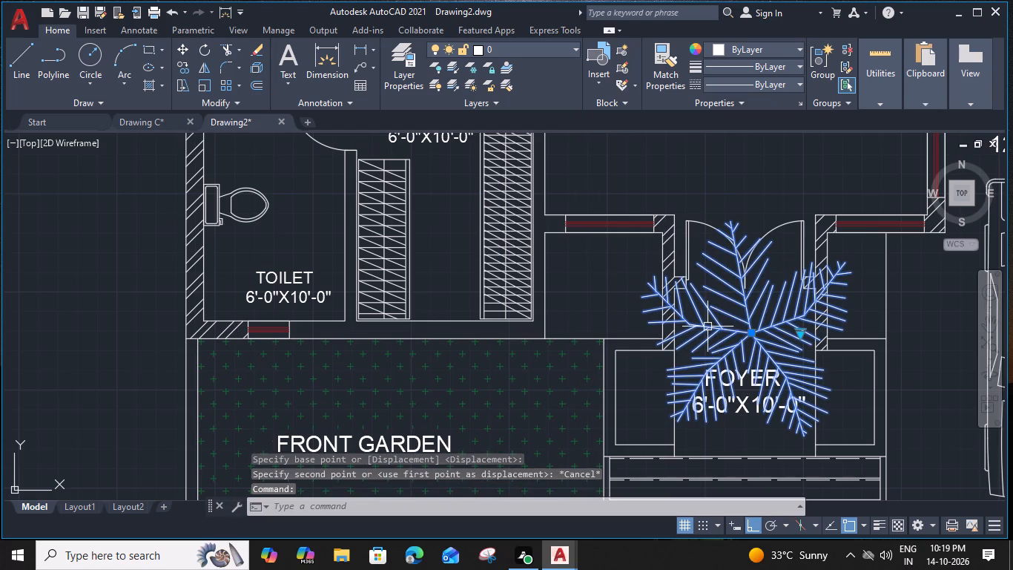
{"action": "type", "text": "SC"}
{"action": "key", "text": "space"}
{"action": "left_click", "coordinate": [705, 325]}
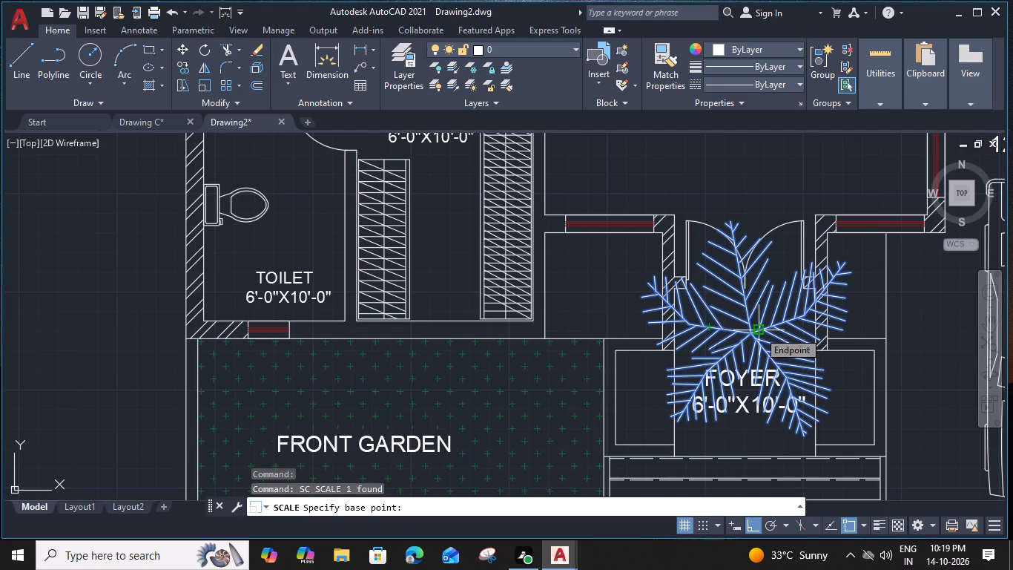
{"action": "left_click", "coordinate": [749, 334]}
{"action": "scroll", "coordinate": [746, 323], "scroll_direction": "up", "scroll_amount": 3}
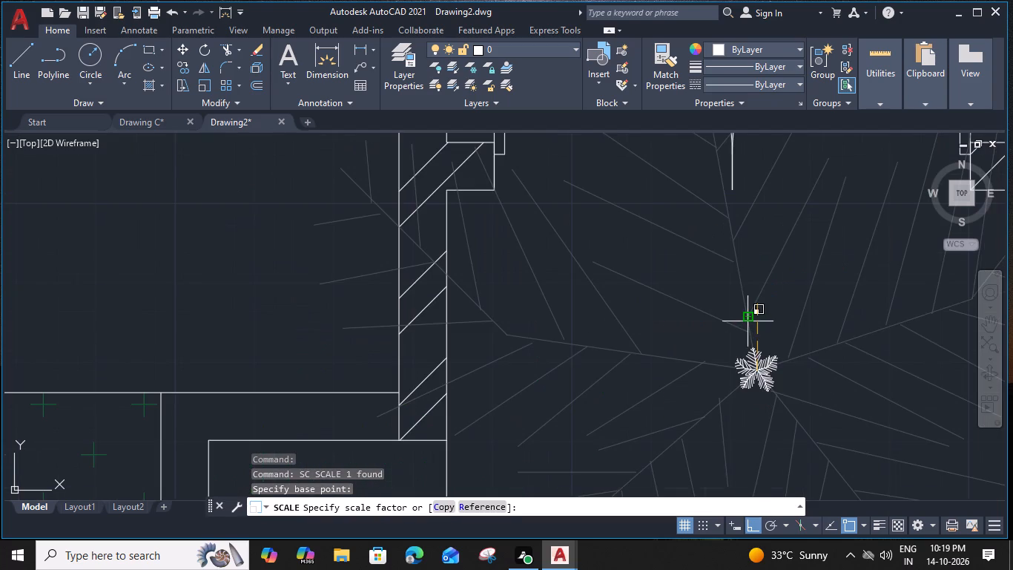
{"action": "left_click", "coordinate": [755, 266]}
Move the small plant horizontally about 5'-8" out of the foyer, into the space on the front garden side.
{"action": "left_click", "coordinate": [758, 357]}
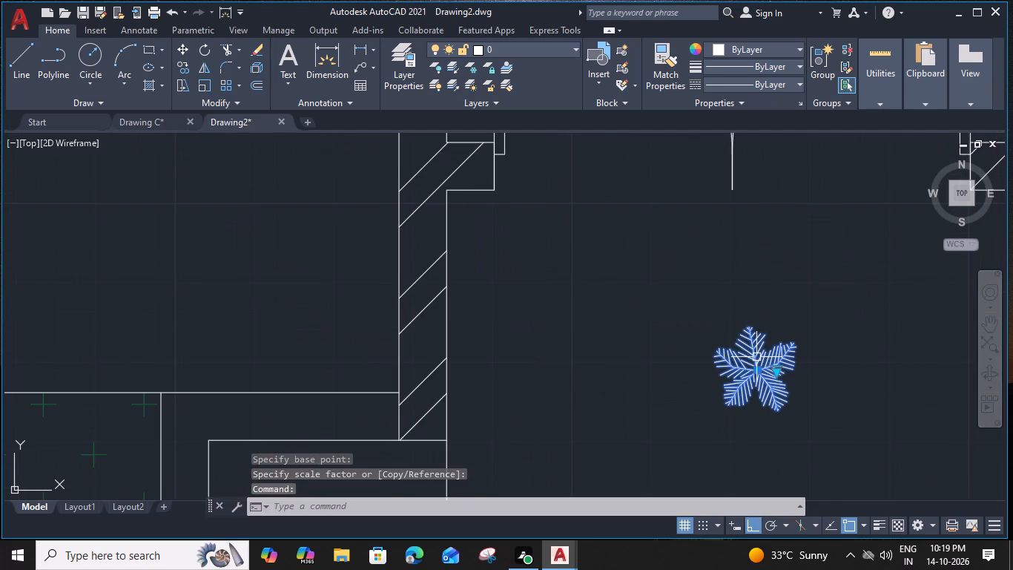
{"action": "type", "text": "M"}
{"action": "key", "text": "space"}
{"action": "left_click", "coordinate": [753, 353]}
{"action": "left_click", "coordinate": [215, 331]}
Move the small plant straight up to just below the living hall's front window, beside the foyer.
{"action": "middle_click_drag", "start_coordinate": [237, 327], "coordinate": [357, 332]}
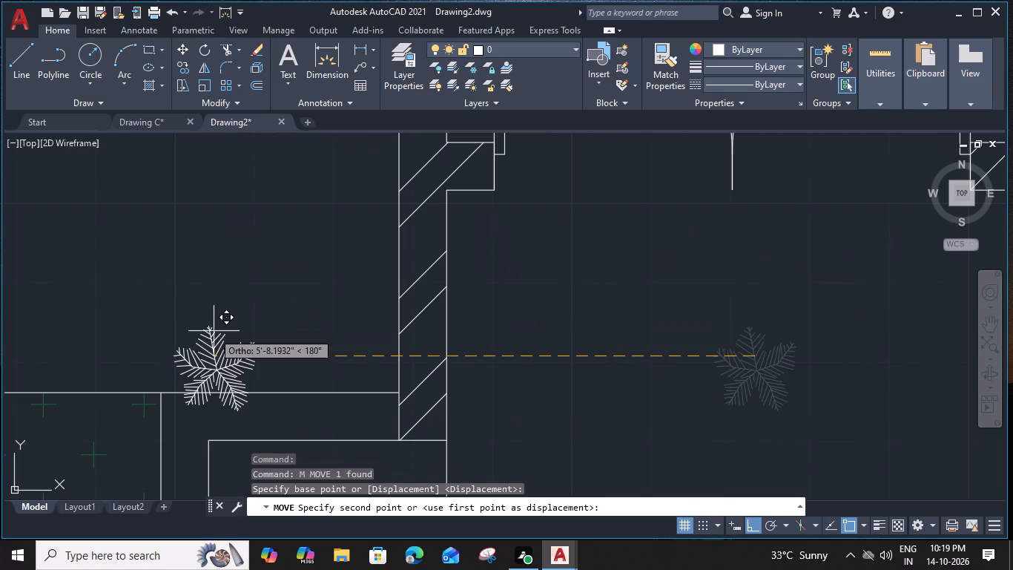
{"action": "middle_click_drag", "start_coordinate": [357, 332], "coordinate": [636, 335]}
{"action": "left_click", "coordinate": [612, 366]}
{"action": "key", "text": "m"}
{"action": "key", "text": "space"}
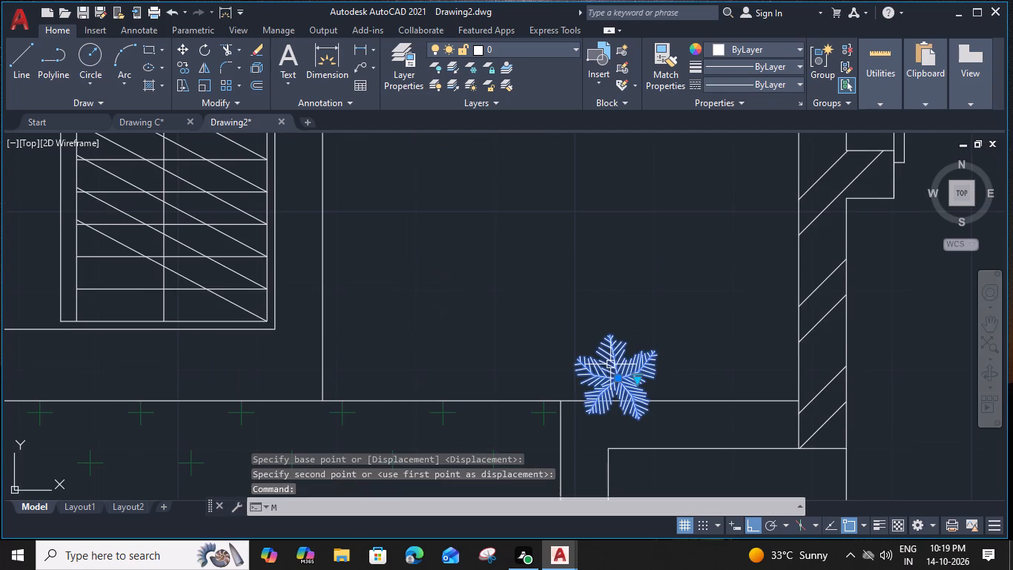
{"action": "scroll", "coordinate": [612, 357], "scroll_direction": "up", "scroll_amount": 2}
{"action": "left_click", "coordinate": [607, 298]}
{"action": "scroll", "coordinate": [607, 294], "scroll_direction": "down", "scroll_amount": 2}
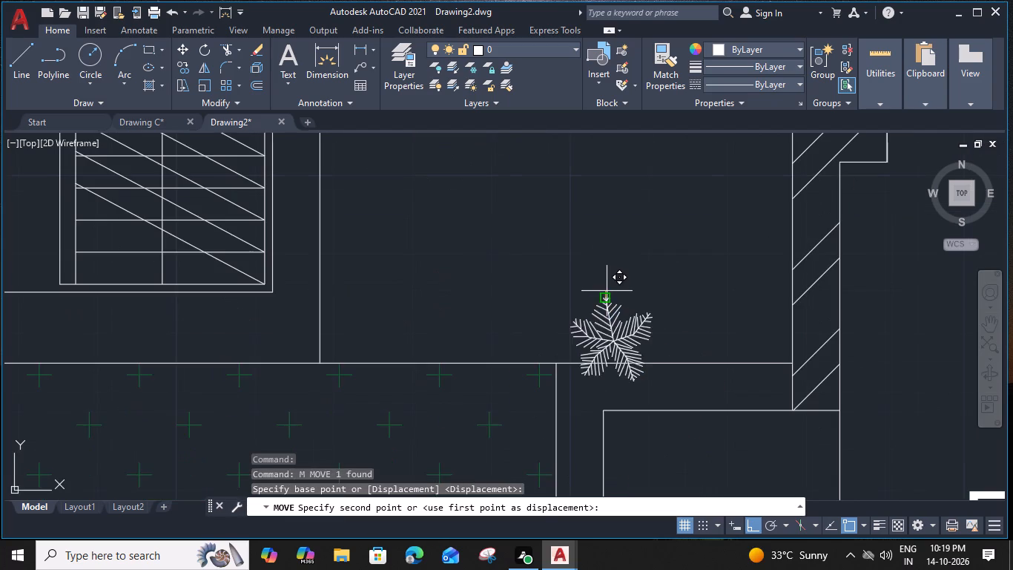
{"action": "middle_click_drag", "start_coordinate": [607, 268], "coordinate": [611, 472]}
{"action": "scroll", "coordinate": [605, 428], "scroll_direction": "down", "scroll_amount": 2}
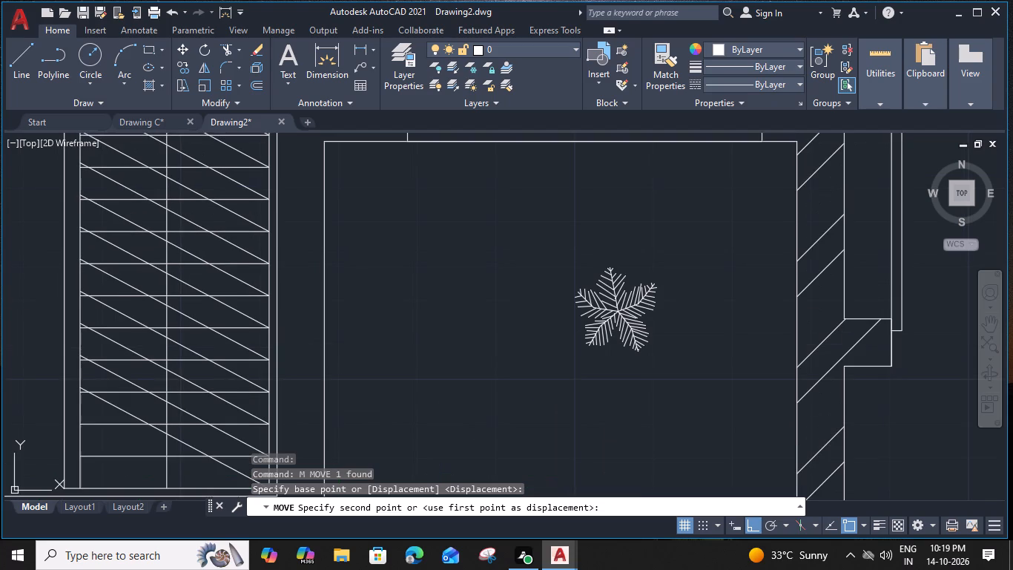
{"action": "left_click", "coordinate": [607, 261]}
Copy the small plant three times below the living hall's front window, one to its right and two to its left.
{"action": "left_click", "coordinate": [613, 276]}
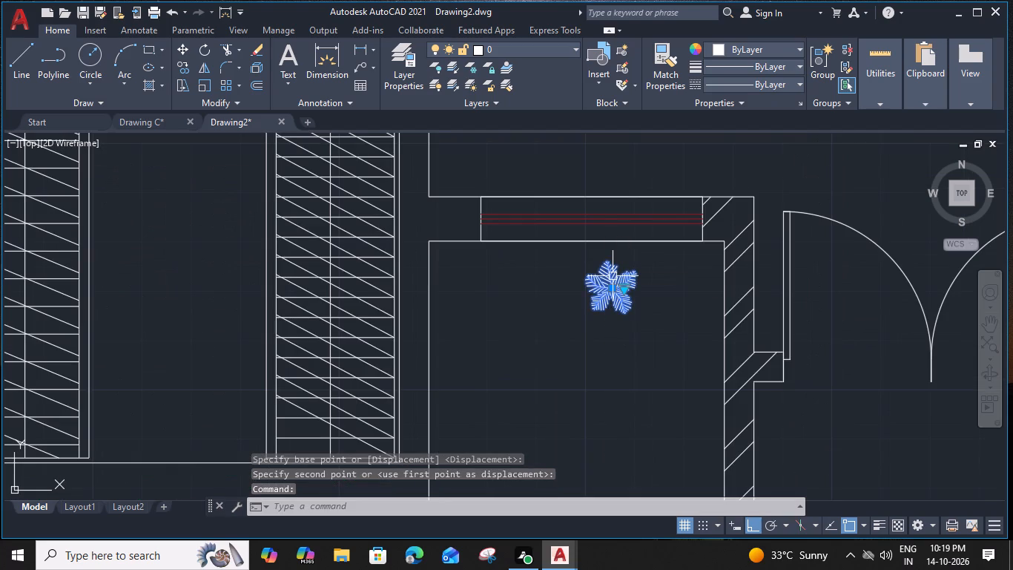
{"action": "type", "text": "CO"}
{"action": "key", "text": "space"}
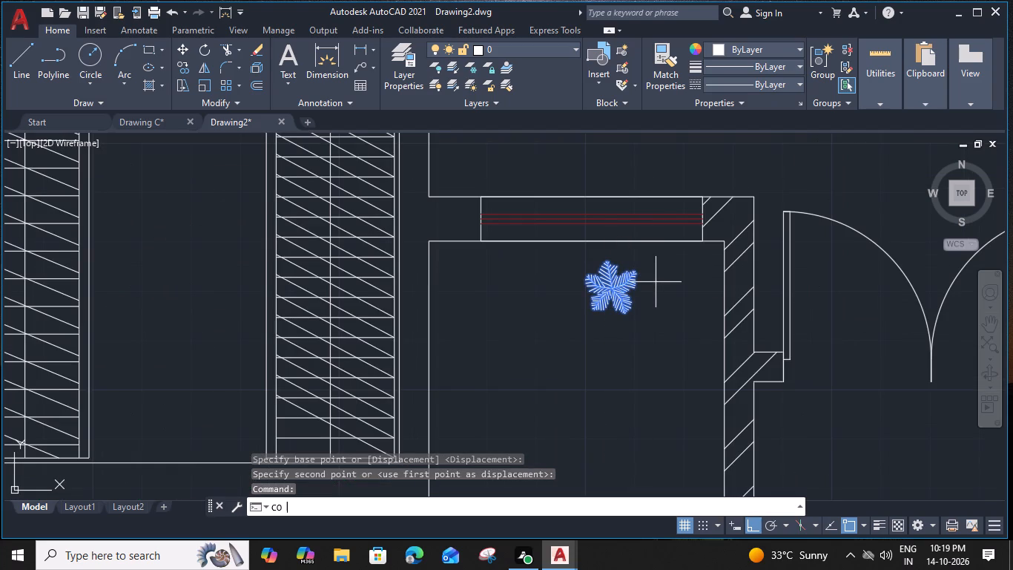
{"action": "left_click", "coordinate": [642, 266]}
{"action": "left_click", "coordinate": [699, 263]}
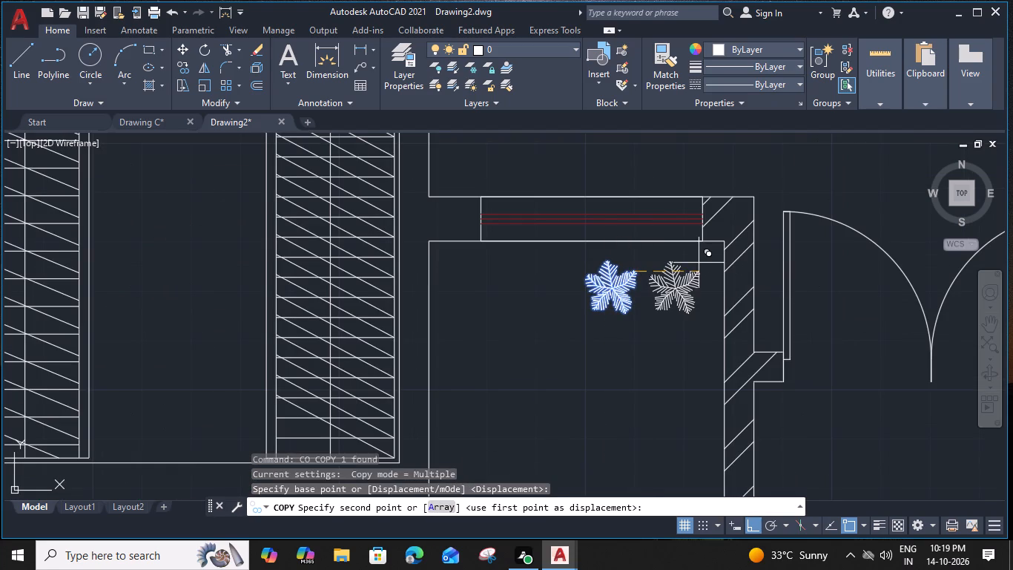
{"action": "left_click", "coordinate": [579, 274]}
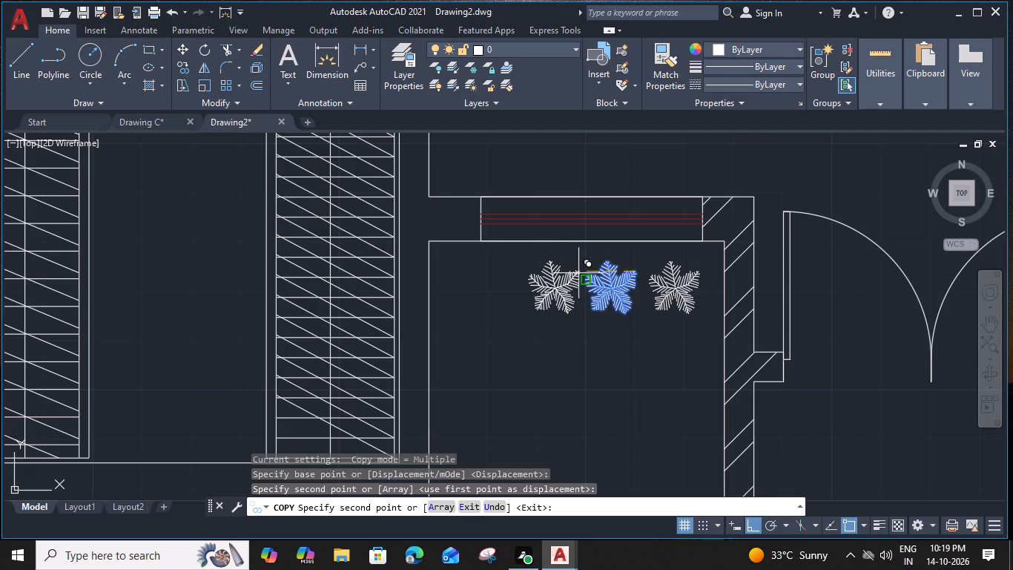
{"action": "left_click", "coordinate": [515, 275]}
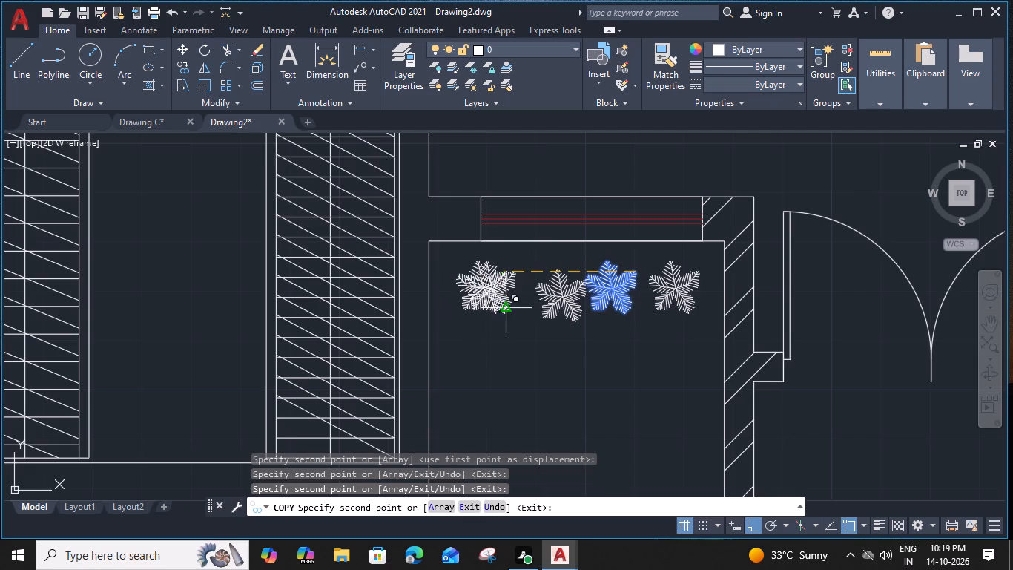
{"action": "key", "text": "Escape"}
Copy the rightmost plant straight down three times, forming a column of plants along the foyer wall.
{"action": "left_click", "coordinate": [673, 287]}
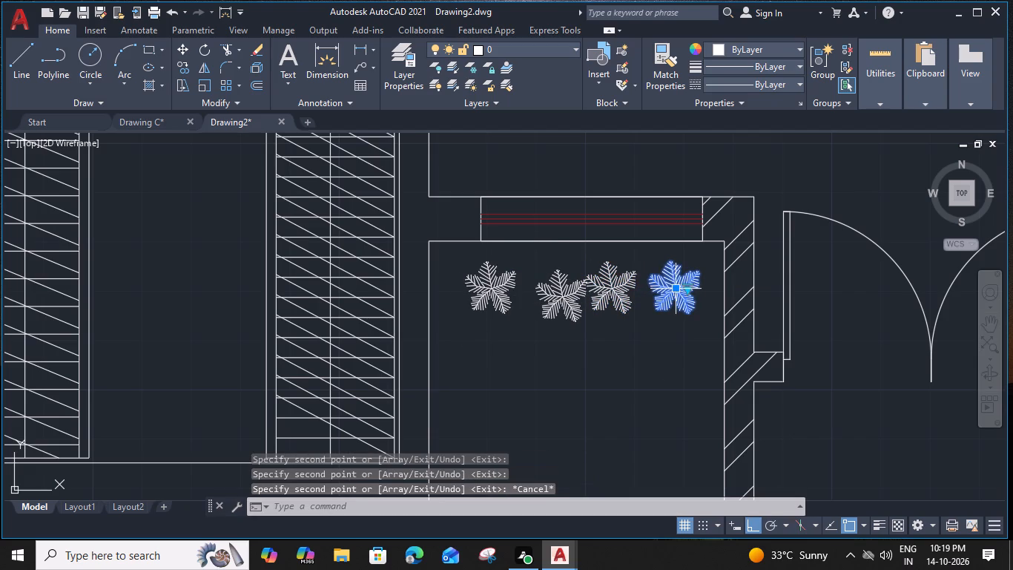
{"action": "type", "text": "CO"}
{"action": "key", "text": "space"}
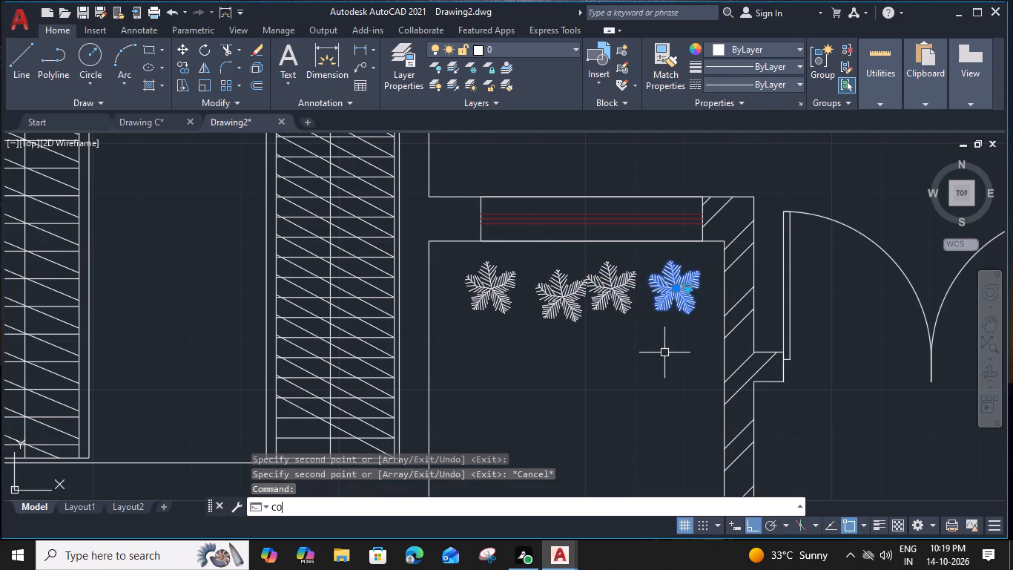
{"action": "left_click", "coordinate": [690, 310]}
{"action": "left_click", "coordinate": [699, 366]}
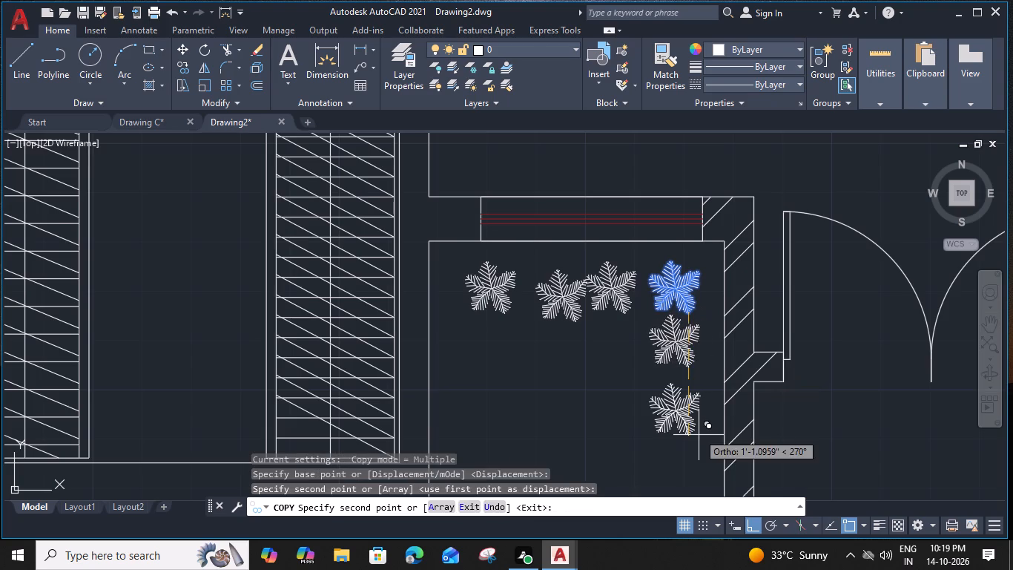
{"action": "middle_click_drag", "start_coordinate": [698, 432], "coordinate": [664, 301]}
{"action": "left_click", "coordinate": [664, 289]}
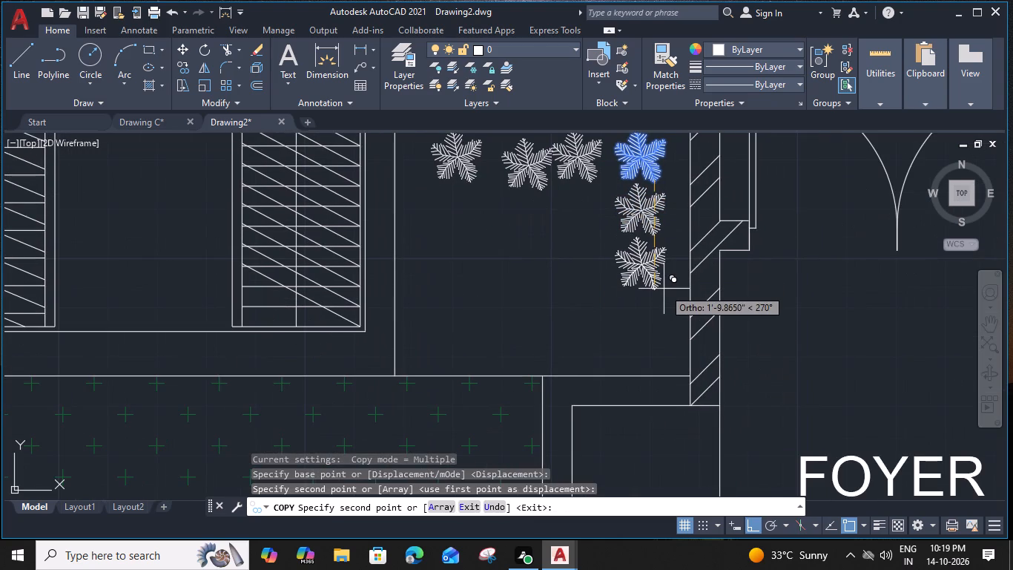
{"action": "left_click", "coordinate": [661, 338]}
Continue the same vertical line of plant copies with four more inside the rectangular planter box beside the foyer.
{"action": "middle_click_drag", "start_coordinate": [650, 407], "coordinate": [627, 223]}
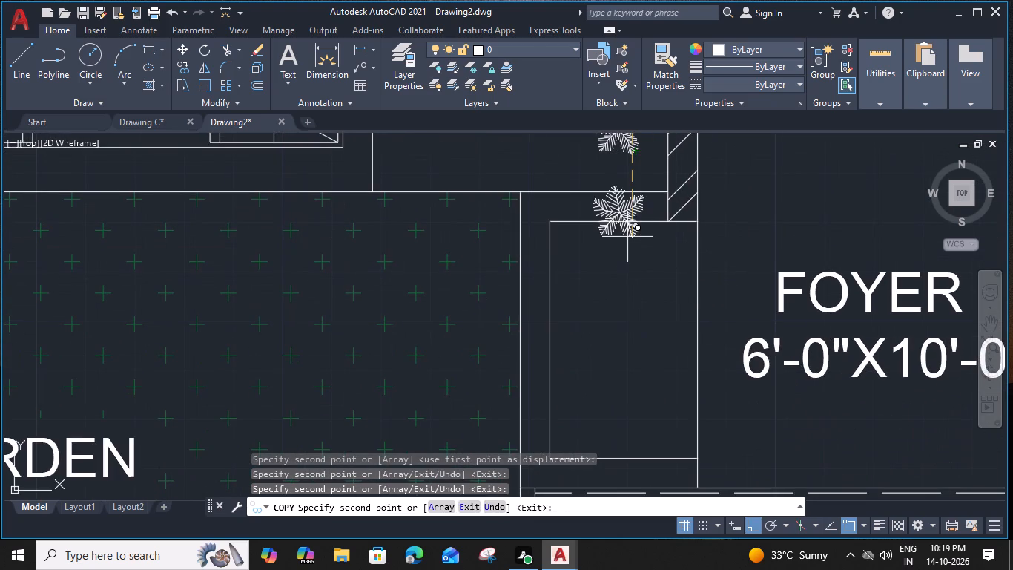
{"action": "left_click", "coordinate": [629, 270]}
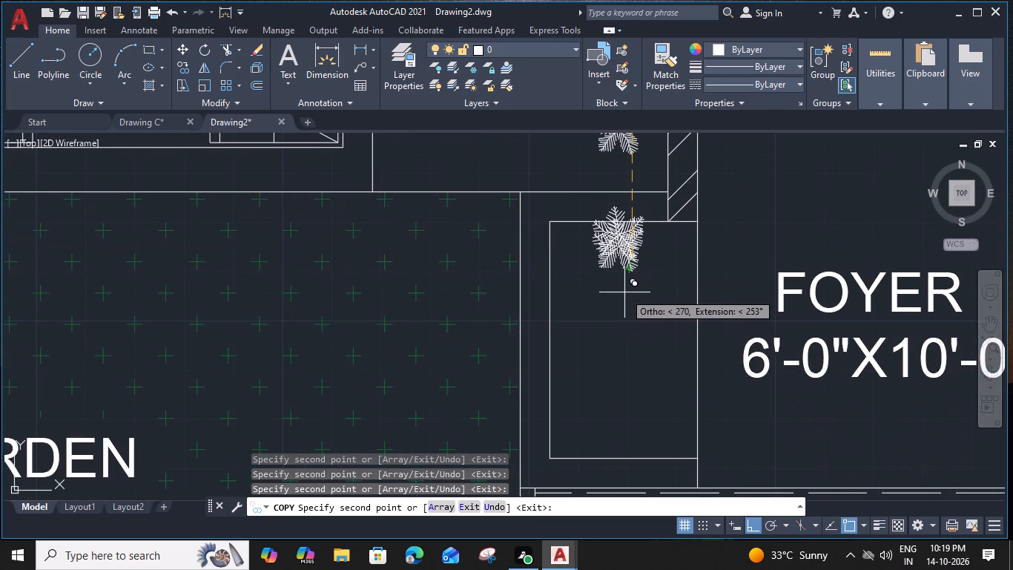
{"action": "left_click", "coordinate": [633, 322]}
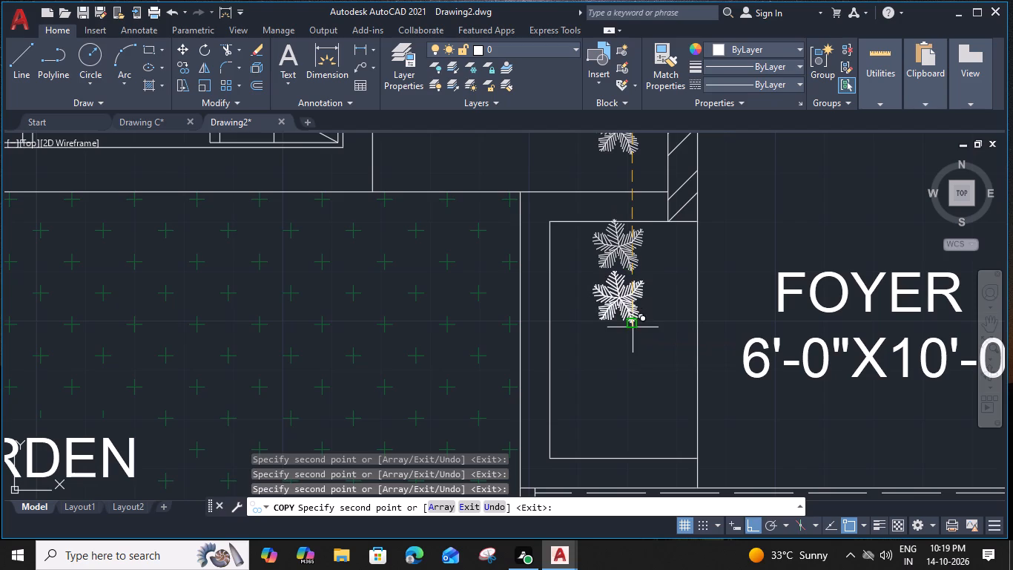
{"action": "left_click", "coordinate": [634, 373]}
{"action": "left_click", "coordinate": [637, 423]}
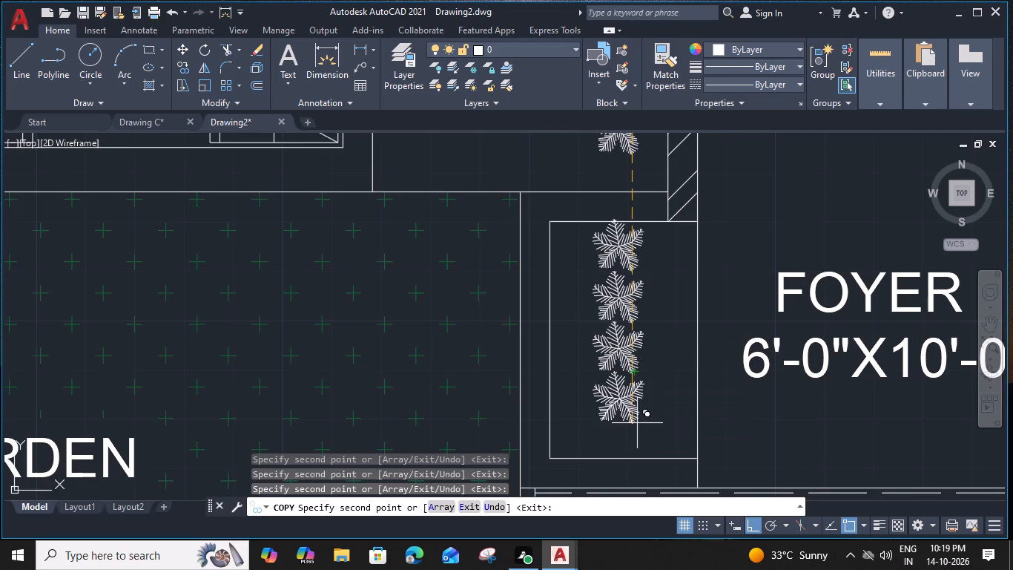
{"action": "key", "text": "Escape"}
Copy the leftmost plant of the row a short distance left, towards the end of the space below the window.
{"action": "middle_click_drag", "start_coordinate": [593, 268], "coordinate": [664, 483]}
{"action": "middle_click_drag", "start_coordinate": [621, 295], "coordinate": [634, 358]}
{"action": "left_click", "coordinate": [519, 246]}
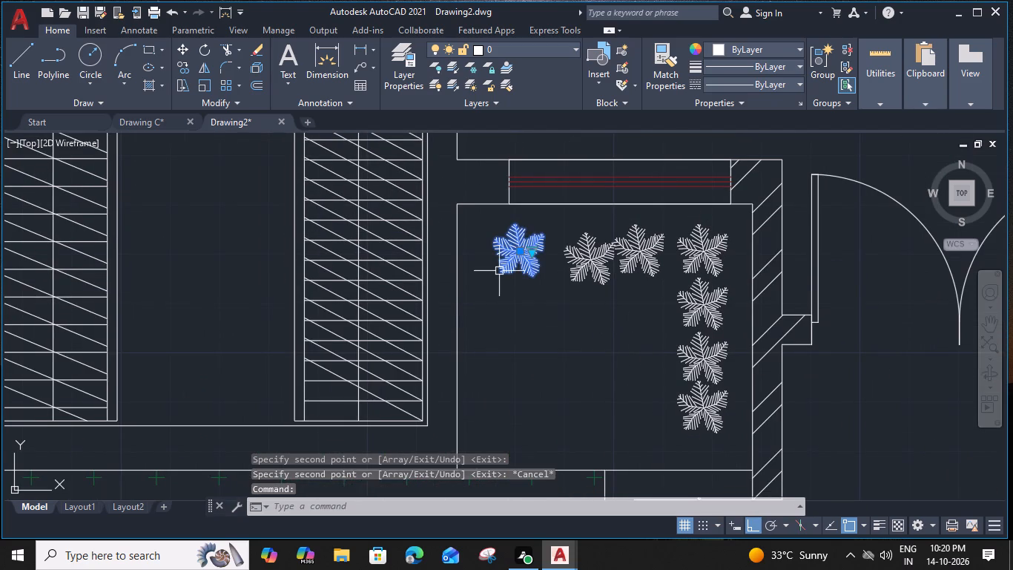
{"action": "type", "text": "CO"}
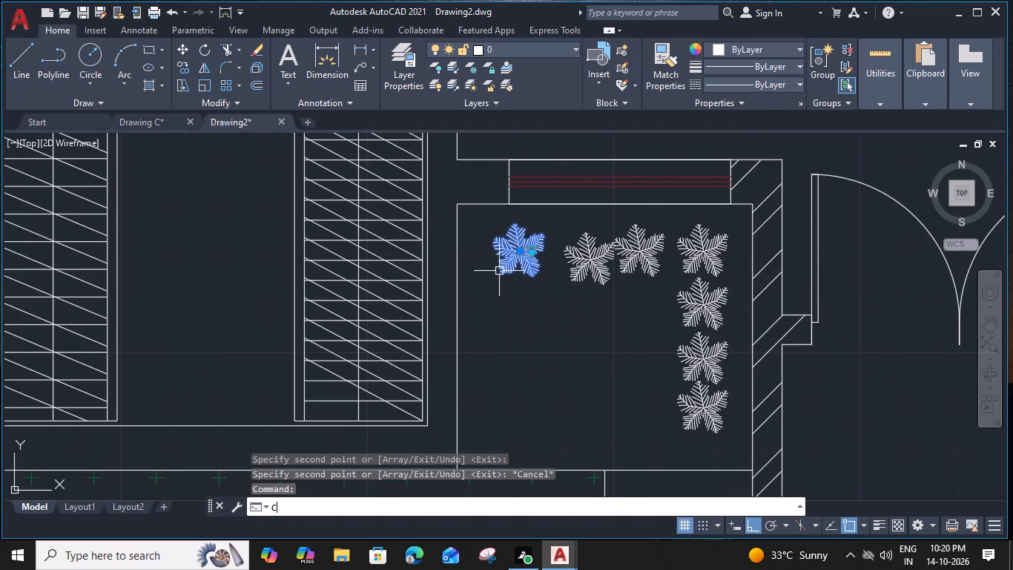
{"action": "key", "text": "space"}
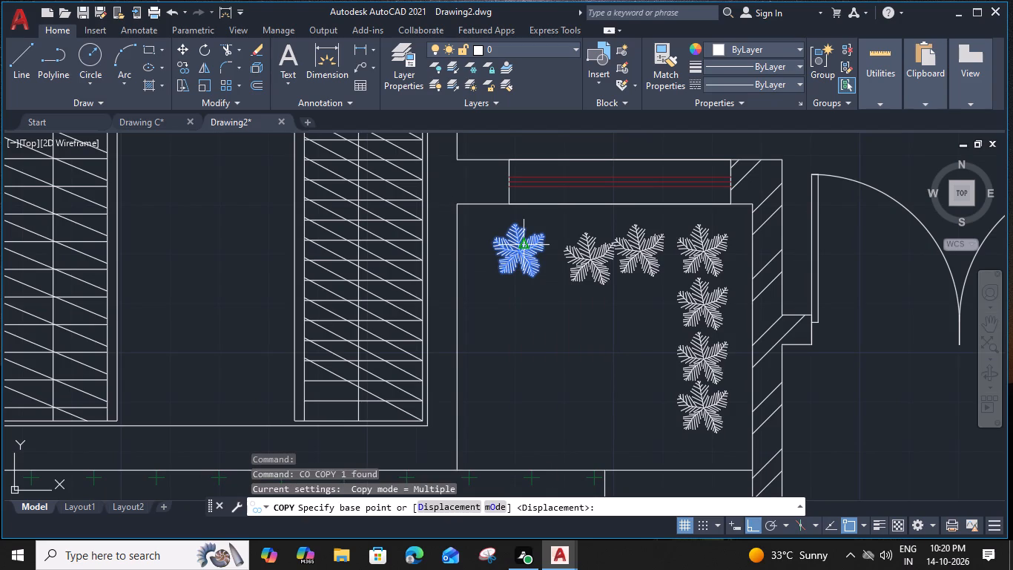
{"action": "left_click", "coordinate": [501, 248]}
{"action": "left_click", "coordinate": [472, 255]}
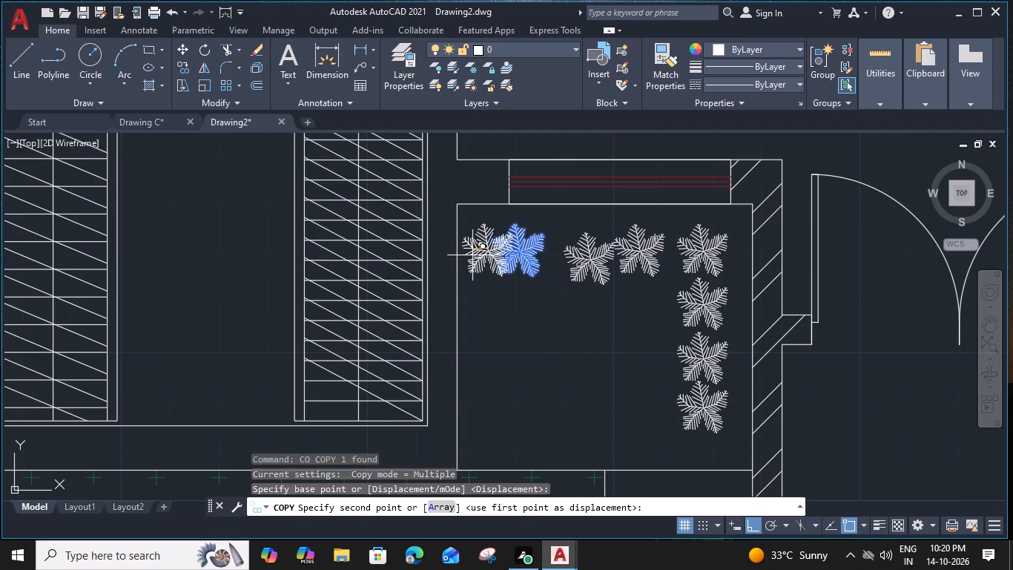
{"action": "key", "text": "Escape"}
Move the second plant from the left slightly right so it sits clear between its neighbours.
{"action": "left_click", "coordinate": [535, 248]}
{"action": "key", "text": "m"}
{"action": "key", "text": "space"}
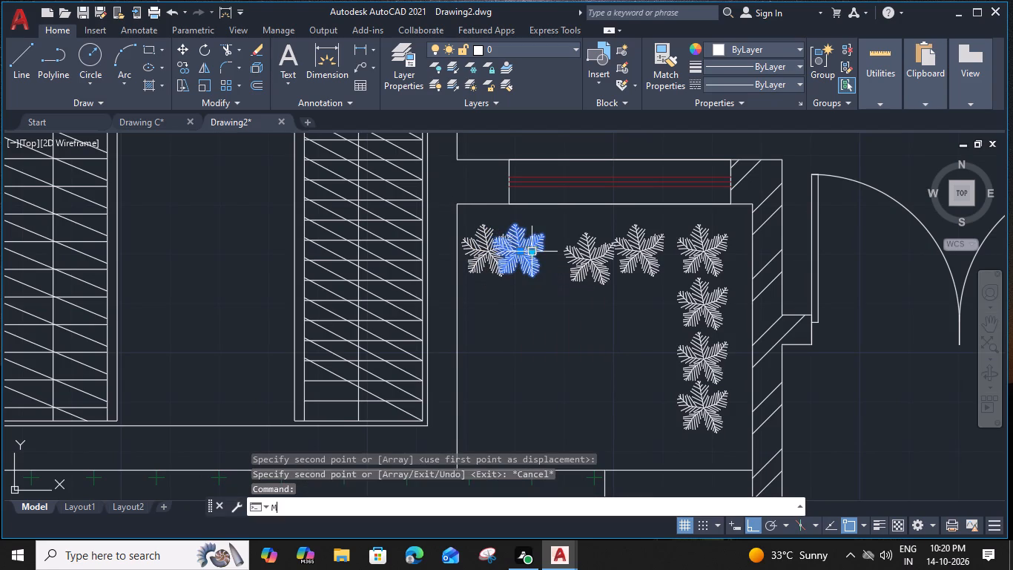
{"action": "left_click", "coordinate": [547, 232]}
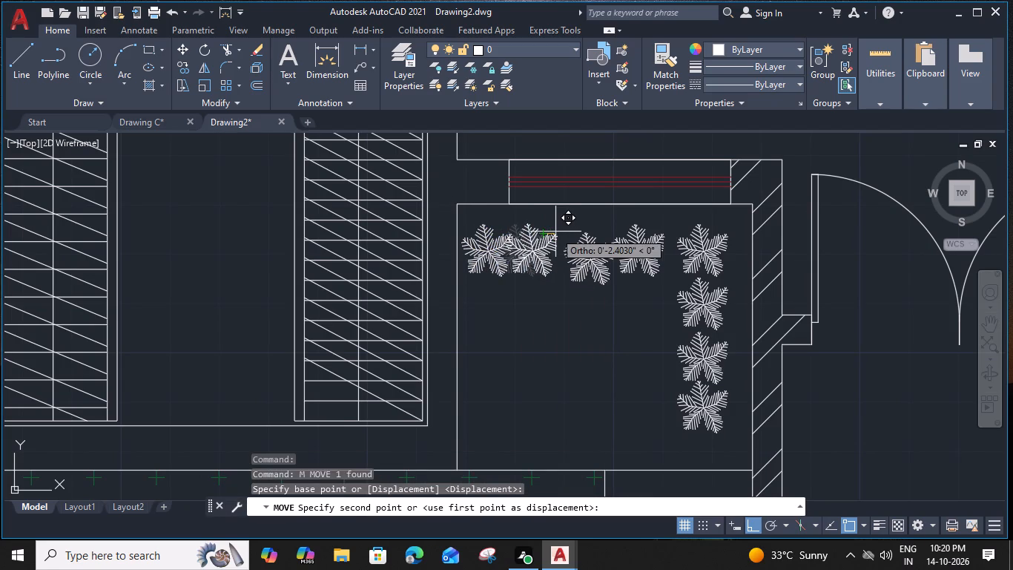
{"action": "left_click", "coordinate": [561, 233]}
Move the middle plant of the row straight up, closer to the window wall.
{"action": "left_click", "coordinate": [590, 242]}
{"action": "key", "text": "m"}
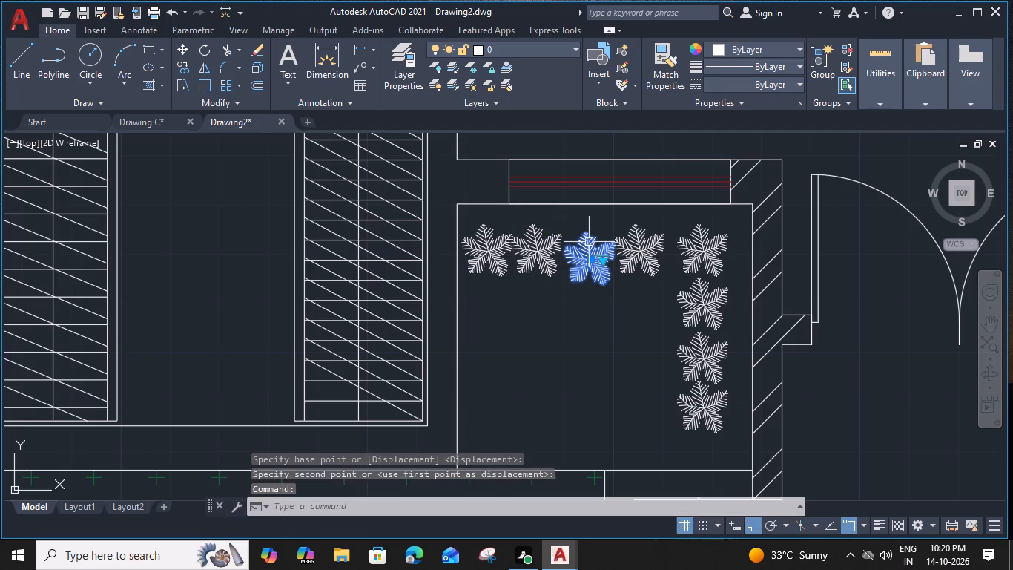
{"action": "key", "text": "space"}
{"action": "left_click", "coordinate": [585, 230]}
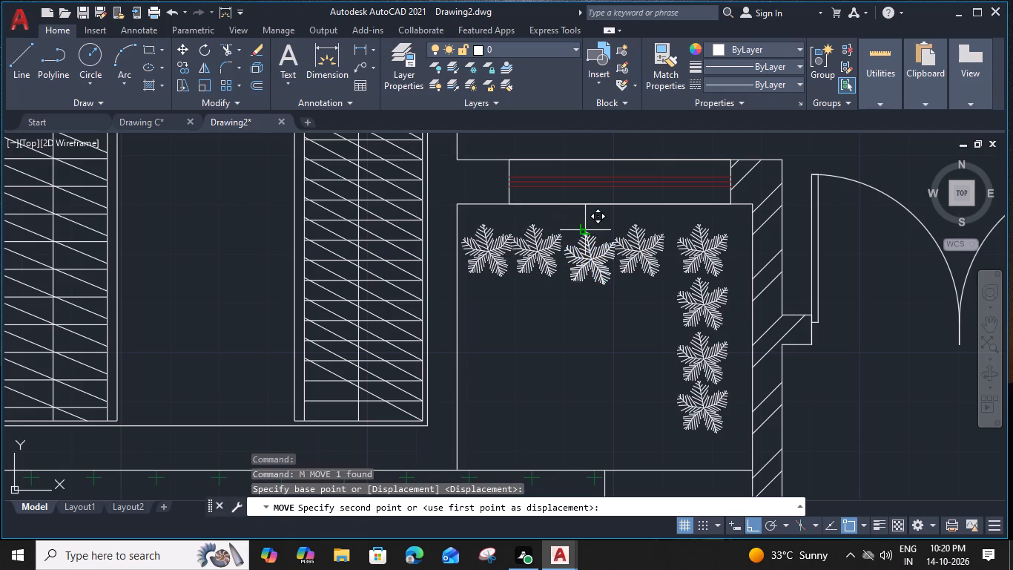
{"action": "left_click", "coordinate": [585, 214]}
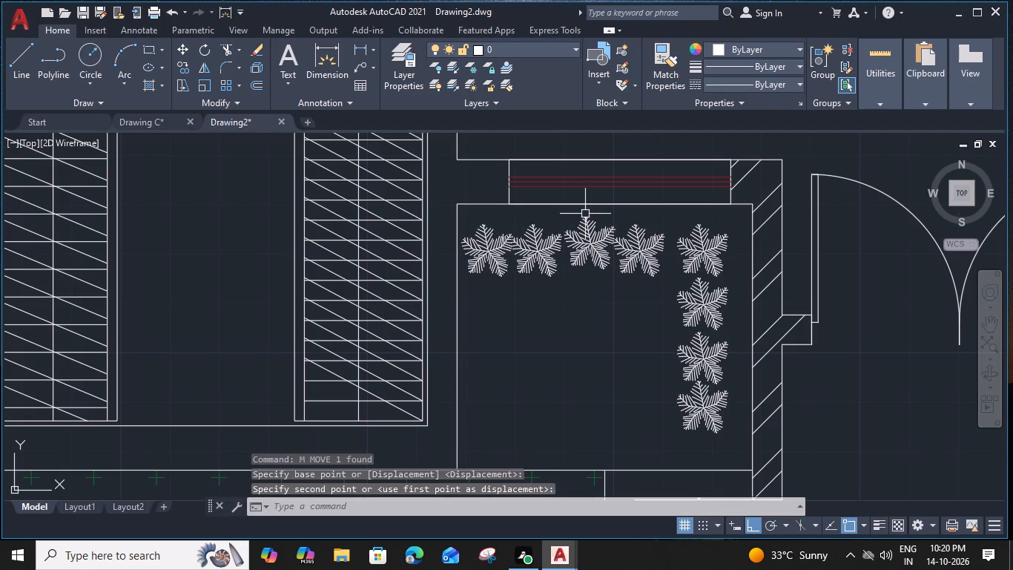
Move the fourth plant of the row slightly up, closer to the window wall.
{"action": "left_click", "coordinate": [640, 226]}
{"action": "type", "text": "M"}
{"action": "key", "text": "space"}
{"action": "left_click", "coordinate": [640, 226]}
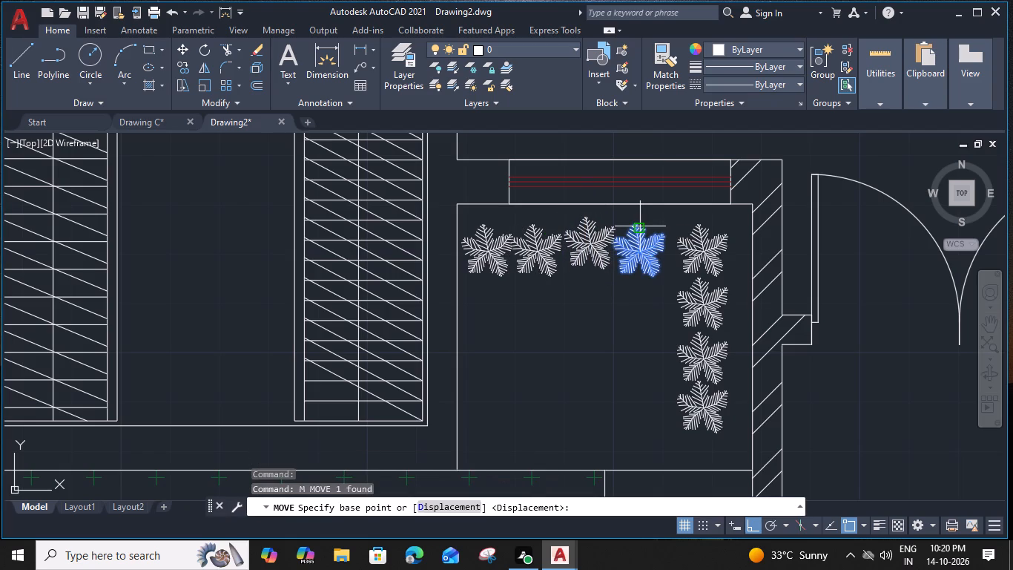
{"action": "left_click", "coordinate": [638, 221]}
{"action": "left_click", "coordinate": [637, 214]}
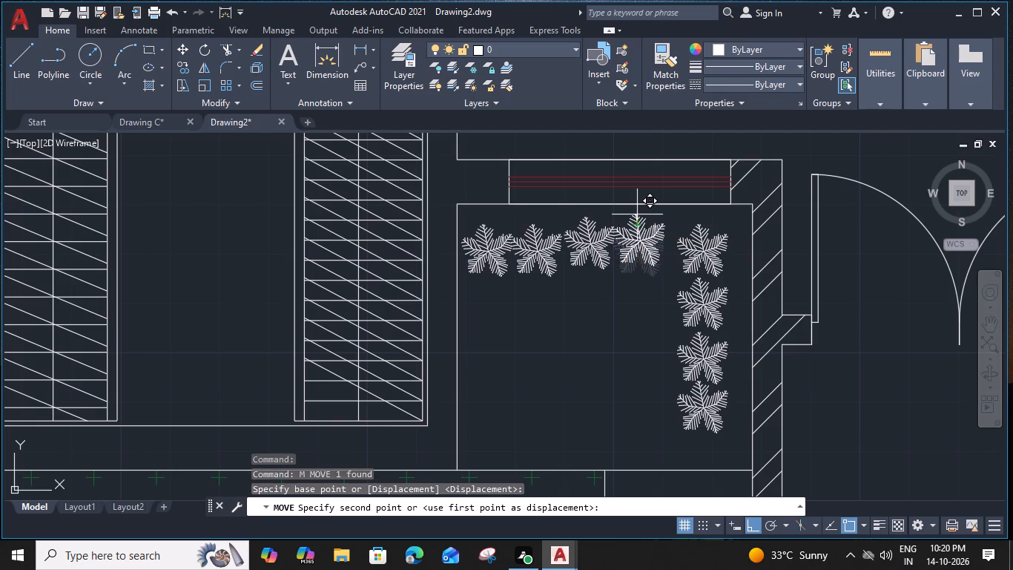
Move the corner plant, where the row meets the column, slightly up towards the window wall.
{"action": "left_click", "coordinate": [705, 234]}
{"action": "type", "text": "M"}
{"action": "key", "text": "space"}
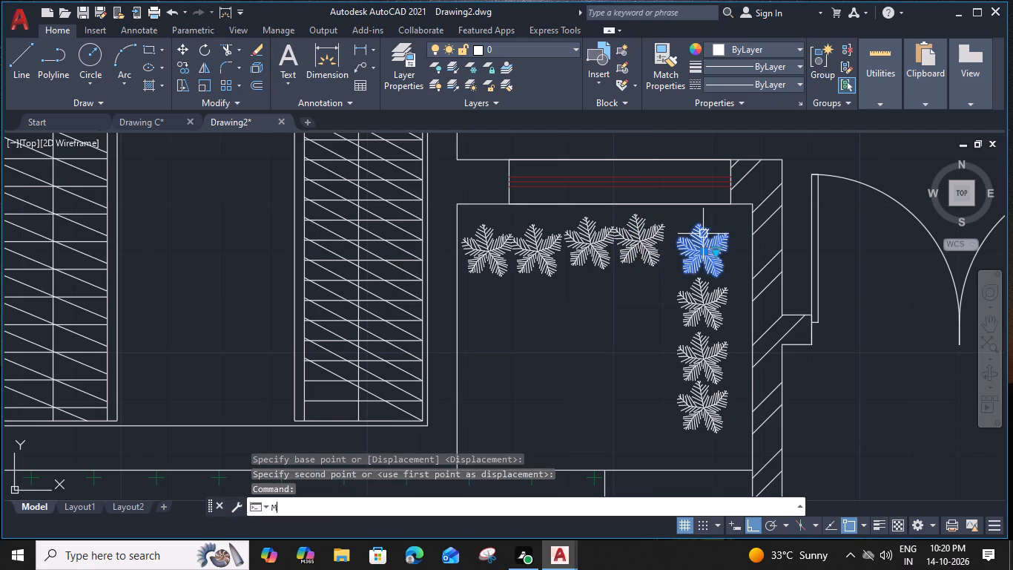
{"action": "left_click", "coordinate": [705, 224]}
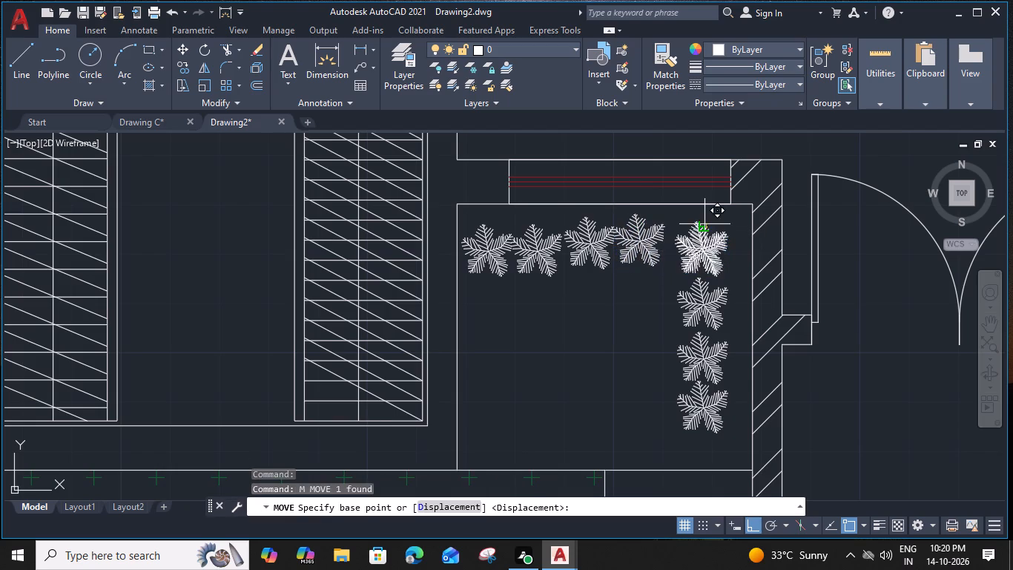
{"action": "left_click", "coordinate": [701, 216]}
Move the plant directly below the corner plant horizontally right, up against the foyer wall.
{"action": "left_click", "coordinate": [722, 298]}
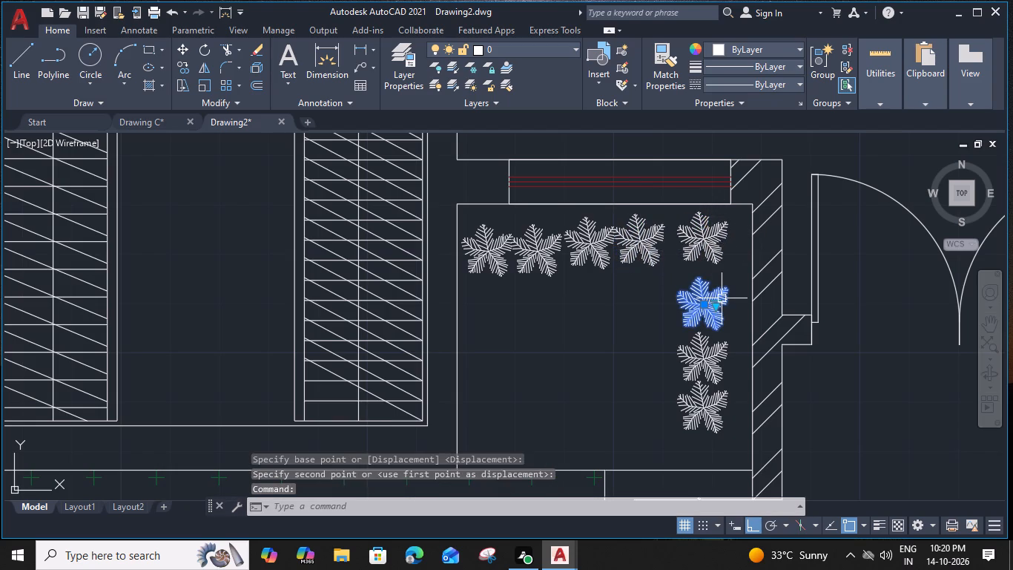
{"action": "type", "text": "M"}
{"action": "key", "text": "space"}
{"action": "left_click", "coordinate": [730, 284]}
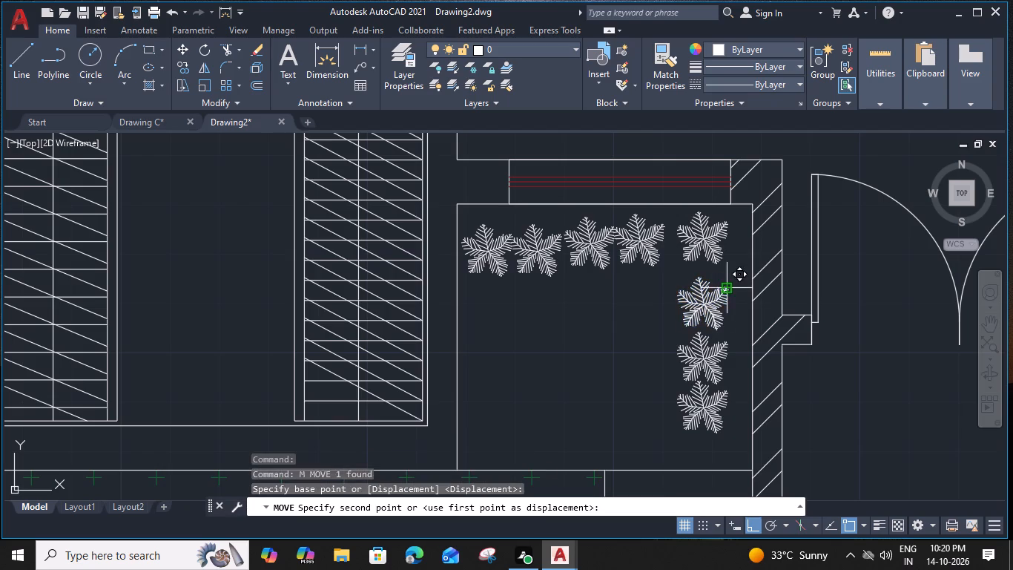
{"action": "left_click", "coordinate": [747, 289]}
Move the third plant down the column horizontally right, close to the foyer wall.
{"action": "left_click", "coordinate": [722, 358]}
{"action": "type", "text": "M"}
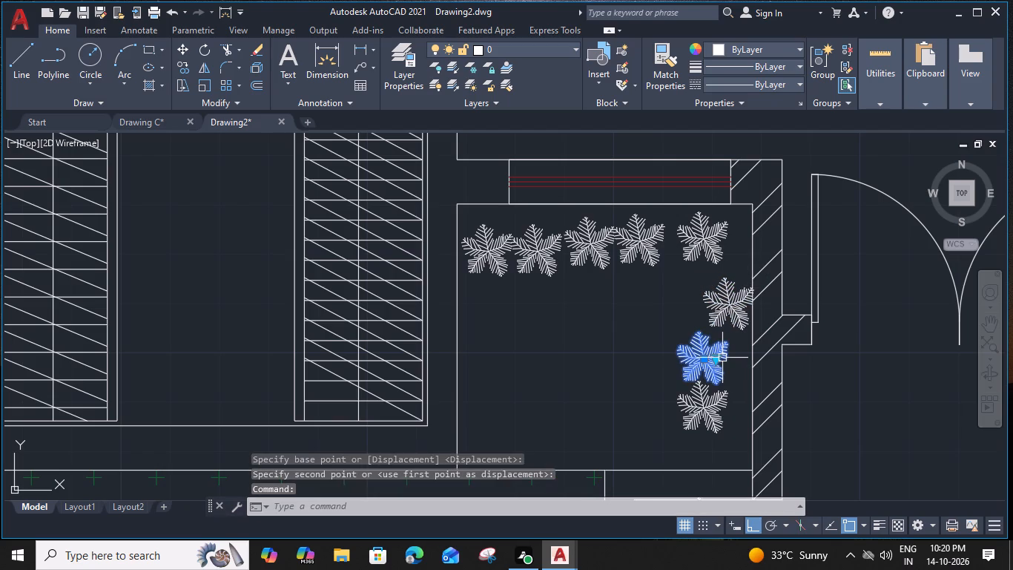
{"action": "key", "text": "space"}
{"action": "scroll", "coordinate": [730, 347], "scroll_direction": "up", "scroll_amount": 2}
{"action": "left_click", "coordinate": [719, 337]}
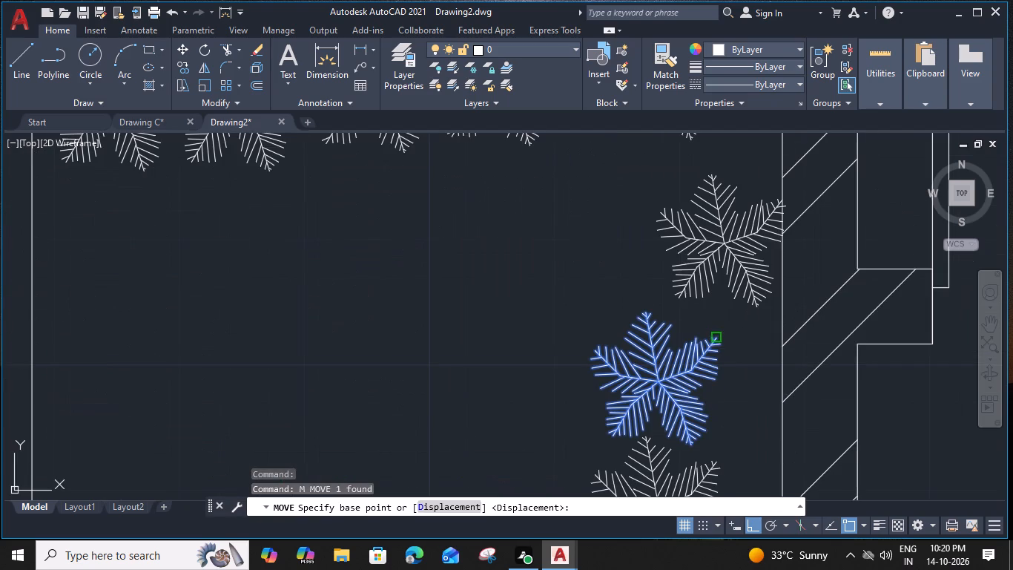
{"action": "left_click", "coordinate": [768, 341]}
Move the lowest plant of the column above the planter box horizontally right, close to the foyer wall.
{"action": "middle_click_drag", "start_coordinate": [742, 395], "coordinate": [660, 226]}
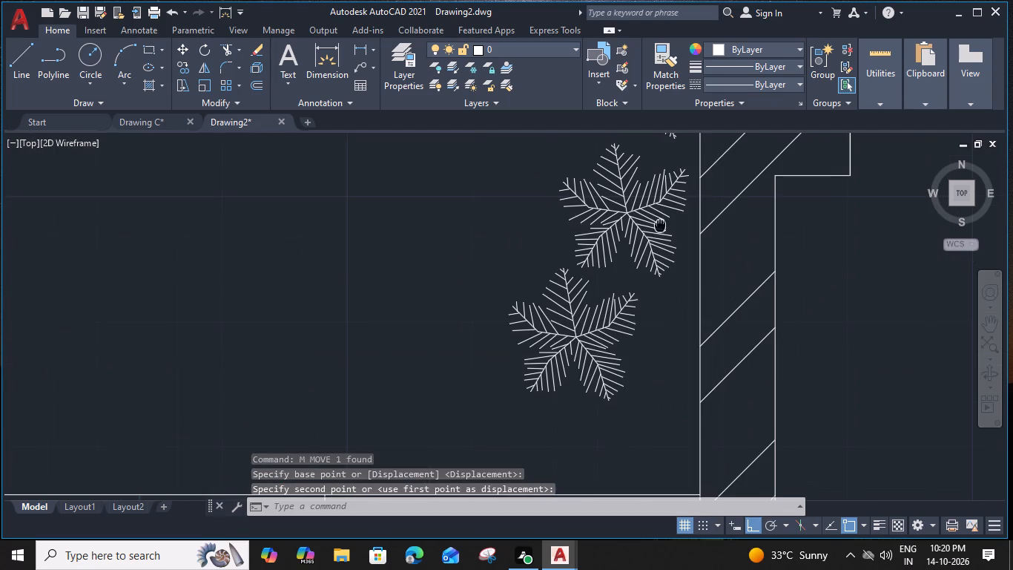
{"action": "left_click", "coordinate": [630, 303]}
{"action": "type", "text": "M"}
{"action": "key", "text": "space"}
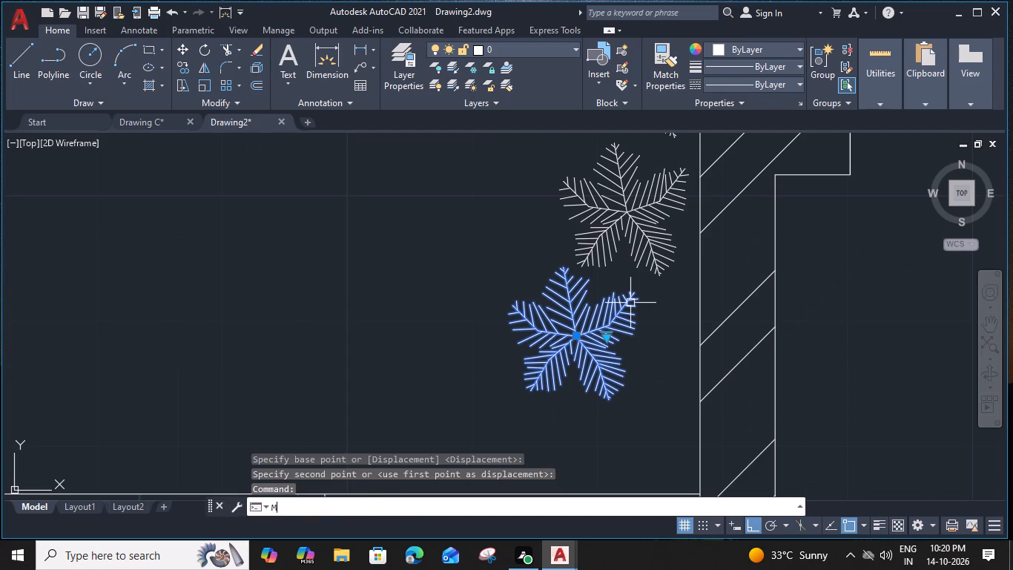
{"action": "left_click", "coordinate": [634, 291]}
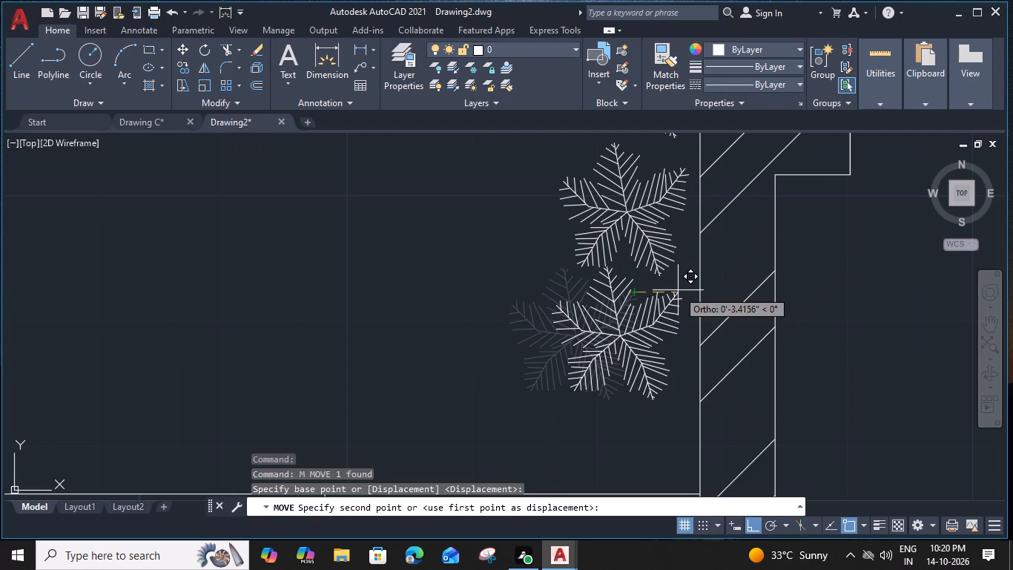
{"action": "left_click", "coordinate": [684, 291]}
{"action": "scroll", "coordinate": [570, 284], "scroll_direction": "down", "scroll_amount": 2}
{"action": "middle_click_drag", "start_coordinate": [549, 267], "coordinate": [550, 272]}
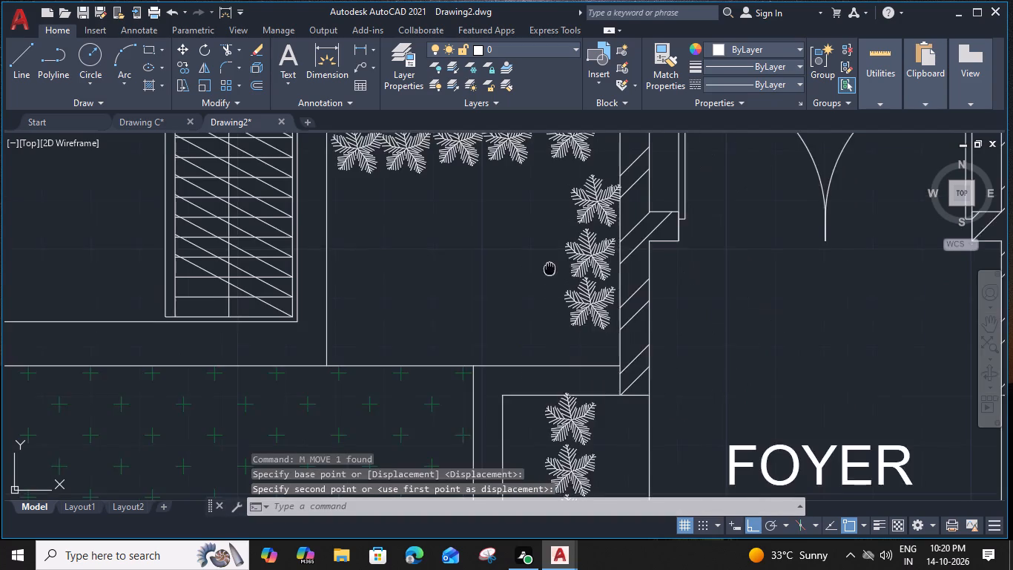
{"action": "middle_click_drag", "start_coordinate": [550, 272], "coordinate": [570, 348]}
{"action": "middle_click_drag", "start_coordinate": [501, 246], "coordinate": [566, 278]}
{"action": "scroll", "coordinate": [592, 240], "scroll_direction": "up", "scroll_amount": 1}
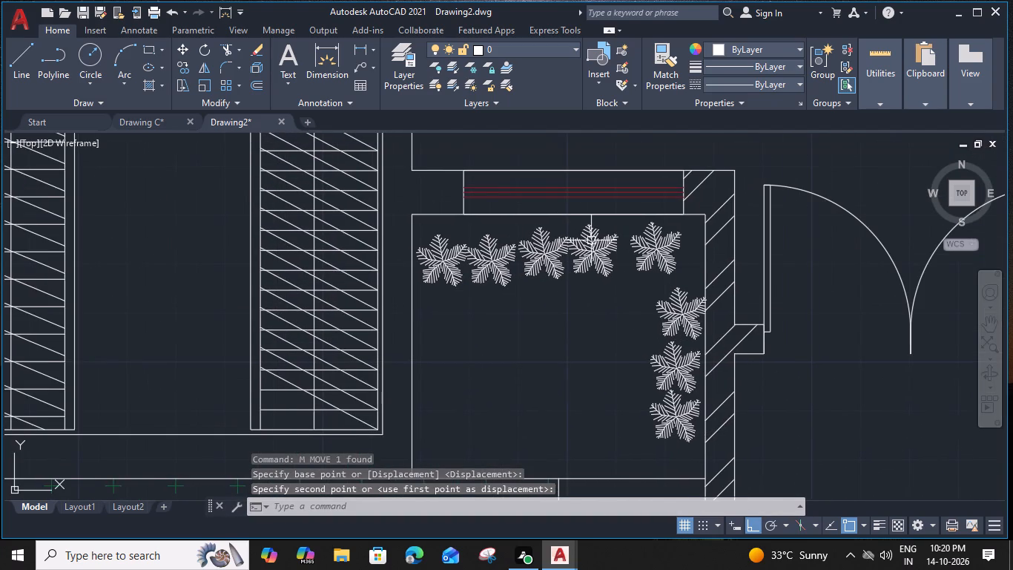
Move the corner plant horizontally right, closer to the foyer wall.
{"action": "left_click", "coordinate": [686, 243]}
{"action": "key", "text": "m"}
{"action": "key", "text": "space"}
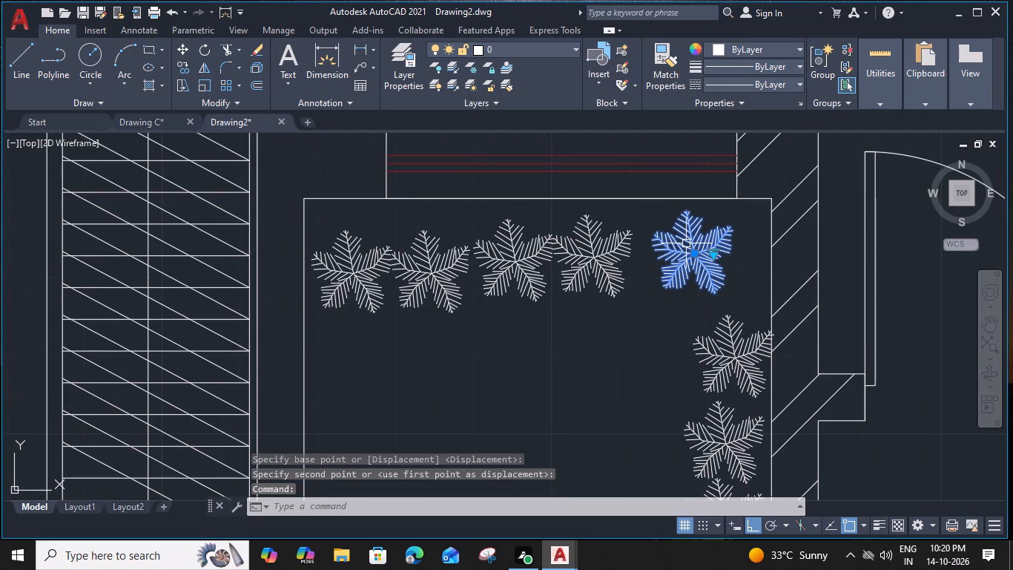
{"action": "scroll", "coordinate": [726, 229], "scroll_direction": "up", "scroll_amount": 3}
{"action": "left_click", "coordinate": [737, 222]}
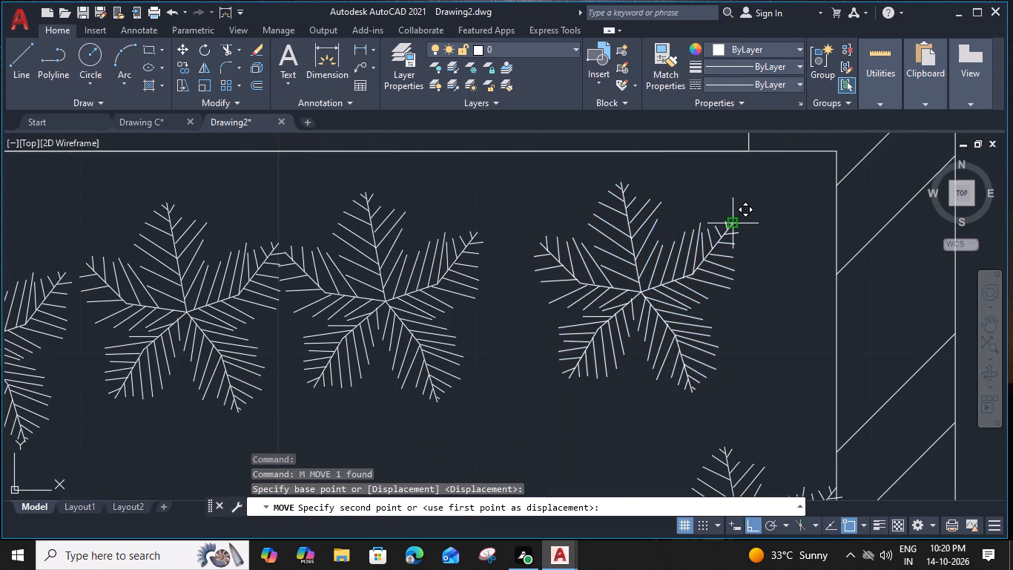
{"action": "left_click", "coordinate": [805, 219]}
Move the fourth plant in the row below the window horizontally right, towards the corner plant.
{"action": "scroll", "coordinate": [636, 270], "scroll_direction": "down", "scroll_amount": 3}
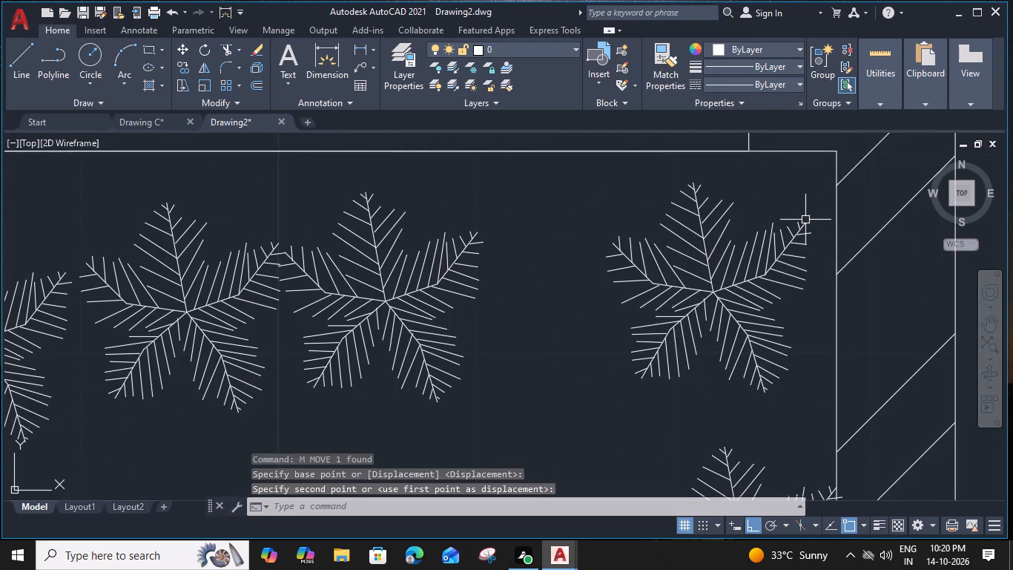
{"action": "middle_click_drag", "start_coordinate": [593, 282], "coordinate": [694, 278]}
{"action": "left_click", "coordinate": [650, 266]}
{"action": "type", "text": "M"}
{"action": "key", "text": "space"}
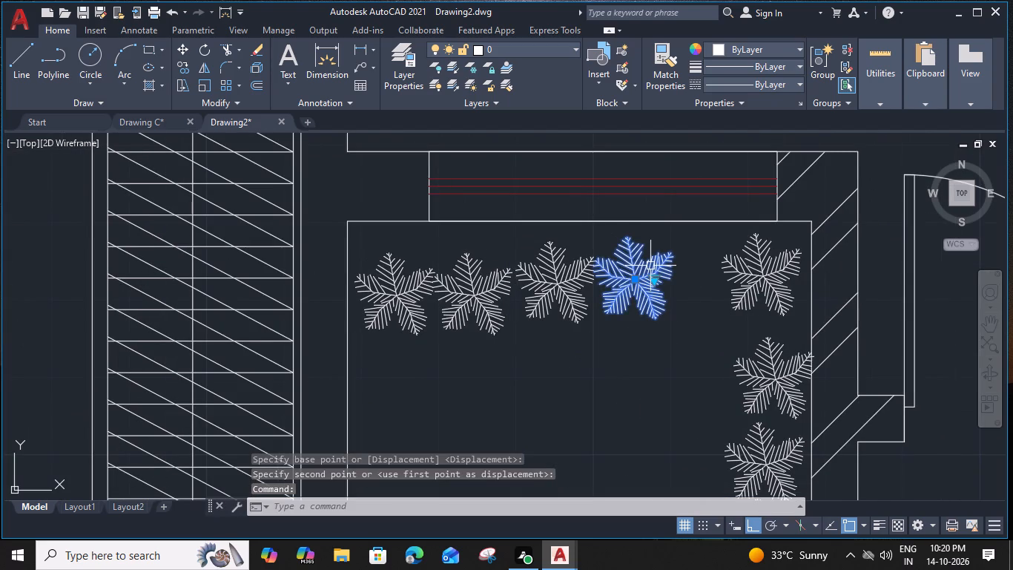
{"action": "scroll", "coordinate": [664, 260], "scroll_direction": "up", "scroll_amount": 3}
{"action": "left_click", "coordinate": [689, 231]}
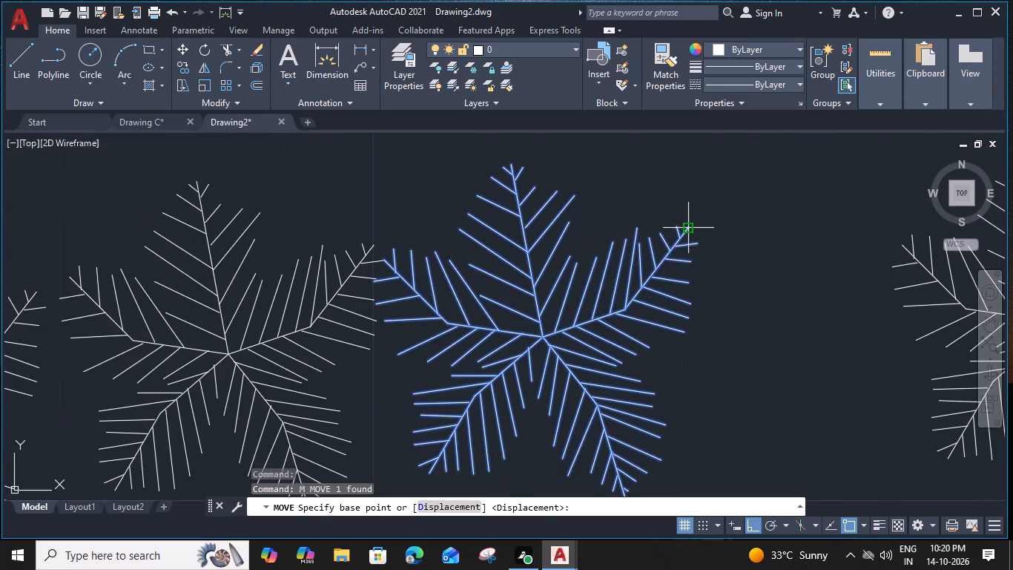
{"action": "left_click", "coordinate": [824, 231]}
Move the middle plant of the row horizontally right, towards the fourth plant.
{"action": "scroll", "coordinate": [510, 274], "scroll_direction": "down", "scroll_amount": 2}
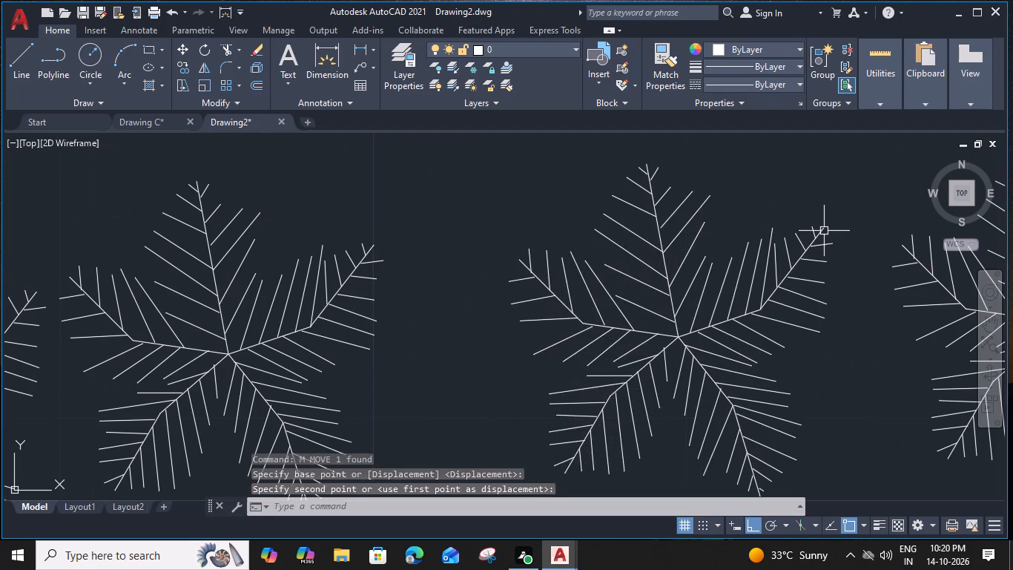
{"action": "middle_click_drag", "start_coordinate": [504, 276], "coordinate": [673, 266]}
{"action": "left_click", "coordinate": [589, 267]}
{"action": "type", "text": "M"}
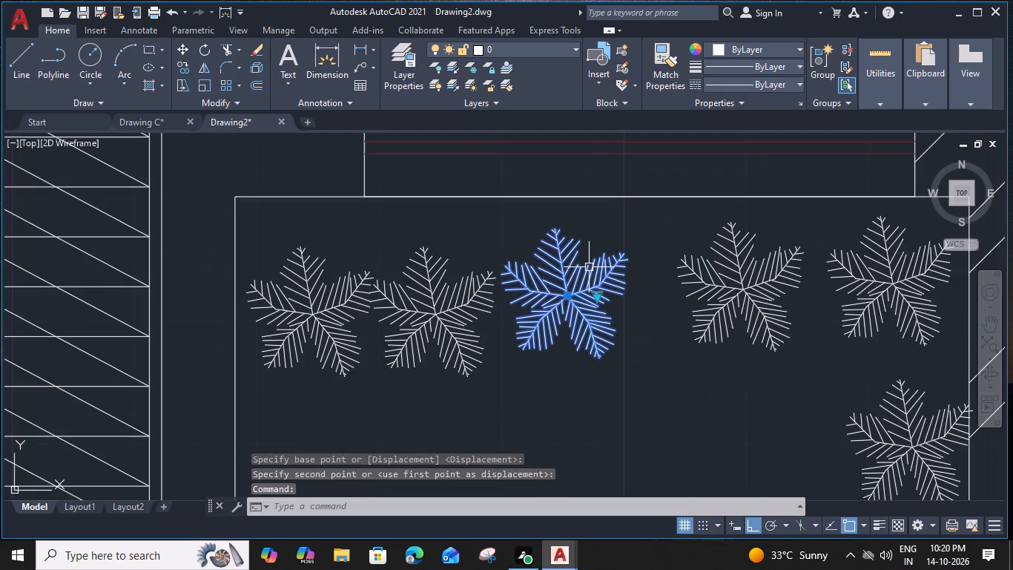
{"action": "key", "text": "space"}
{"action": "scroll", "coordinate": [625, 262], "scroll_direction": "up", "scroll_amount": 2}
{"action": "left_click", "coordinate": [624, 241]}
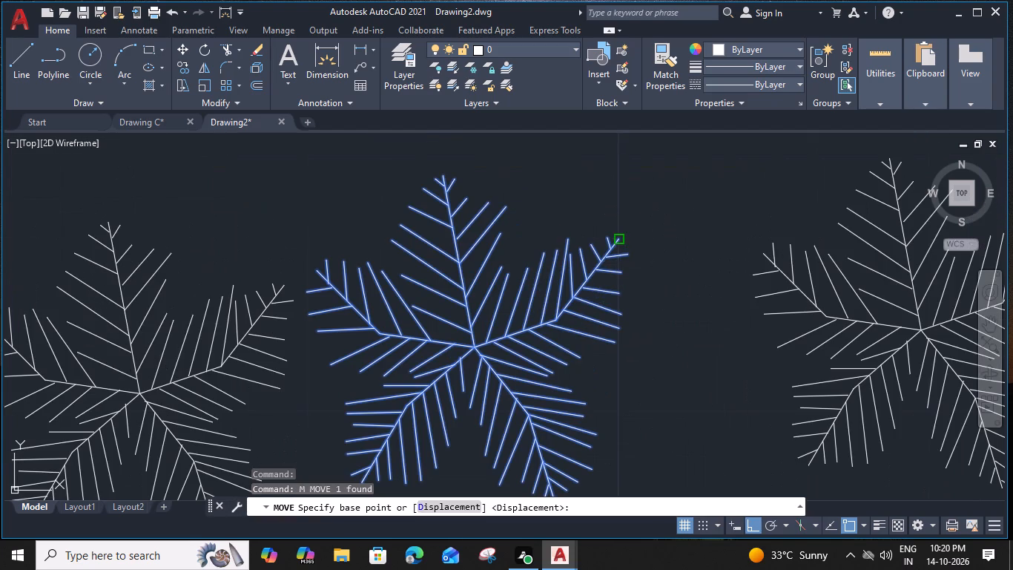
{"action": "left_click", "coordinate": [714, 237]}
Move the second plant of the row vertically up, closer to the window wall.
{"action": "scroll", "coordinate": [561, 278], "scroll_direction": "down", "scroll_amount": 2}
{"action": "middle_click_drag", "start_coordinate": [506, 284], "coordinate": [659, 270]}
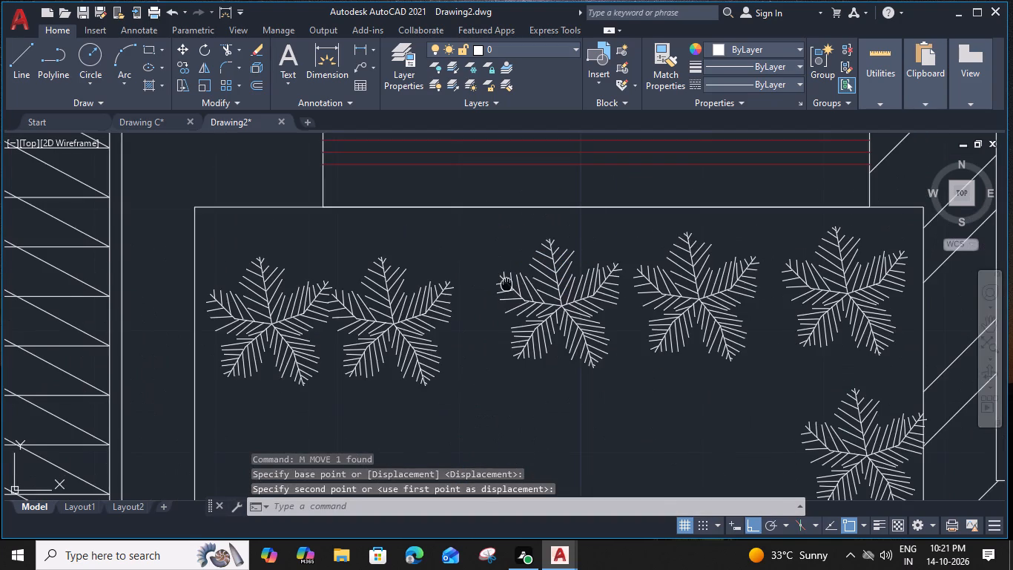
{"action": "left_click", "coordinate": [584, 269]}
{"action": "type", "text": "M"}
{"action": "key", "text": "space"}
{"action": "scroll", "coordinate": [608, 267], "scroll_direction": "up", "scroll_amount": 2}
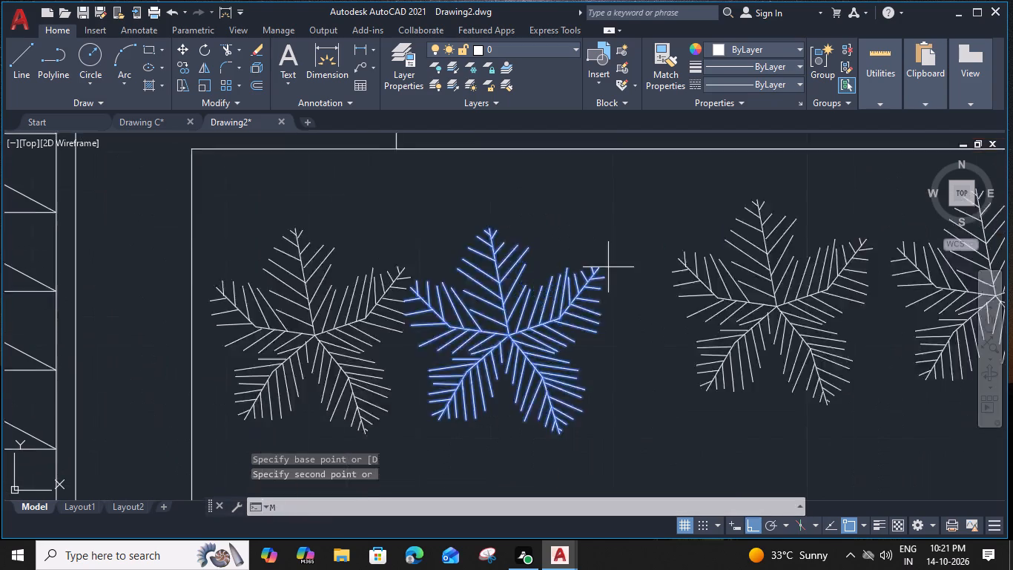
{"action": "left_click", "coordinate": [594, 269]}
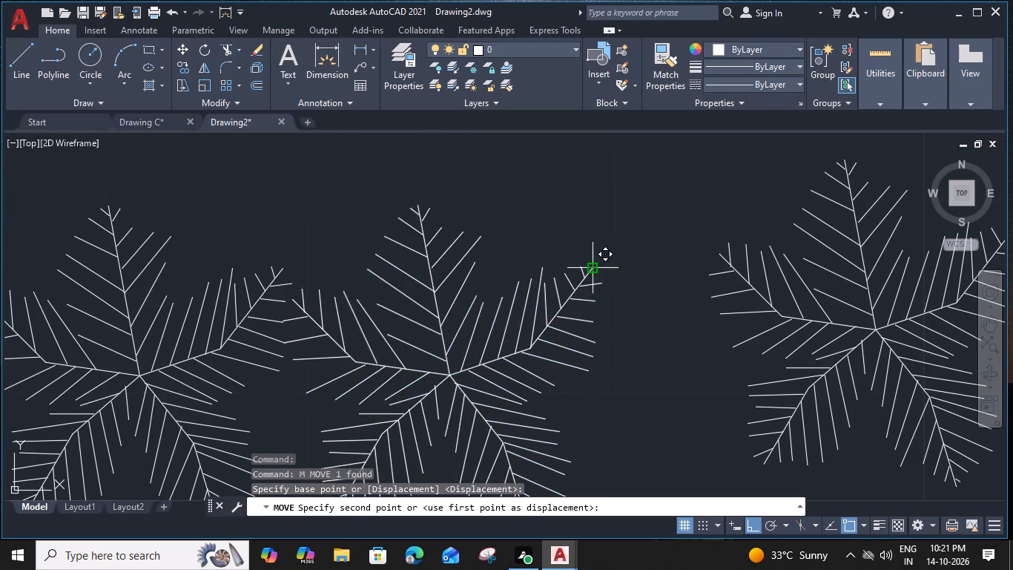
{"action": "left_click", "coordinate": [600, 194]}
Move the second plant of the row horizontally right, leaving a gap from the leftmost plant.
{"action": "left_click", "coordinate": [577, 220]}
{"action": "type", "text": "M"}
{"action": "key", "text": "space"}
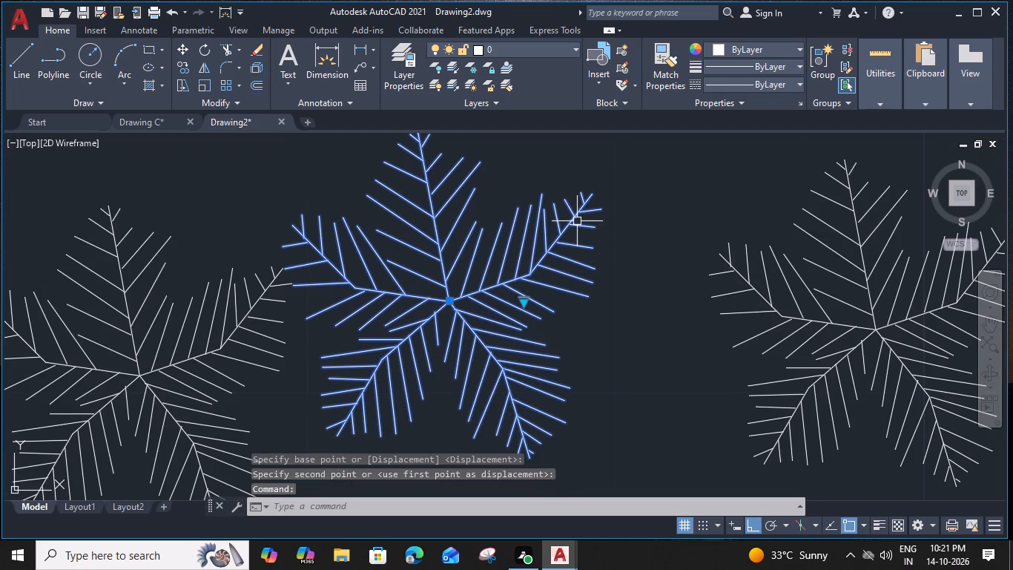
{"action": "left_click", "coordinate": [595, 188]}
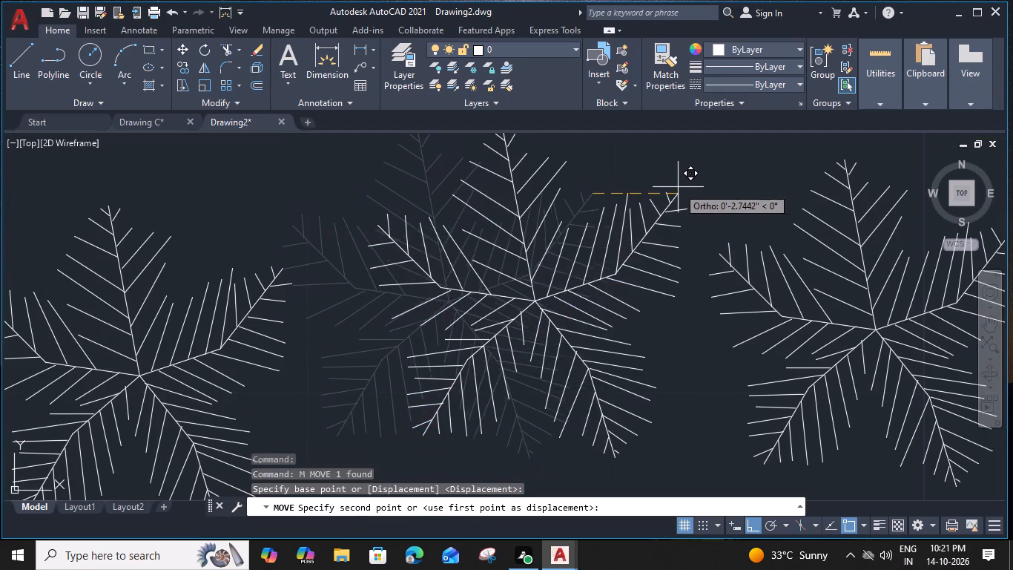
{"action": "left_click", "coordinate": [683, 188]}
Move the leftmost plant of the row vertically up, level with the second plant.
{"action": "scroll", "coordinate": [593, 218], "scroll_direction": "down", "scroll_amount": 2}
{"action": "middle_click_drag", "start_coordinate": [514, 255], "coordinate": [598, 259]}
{"action": "left_click", "coordinate": [534, 257]}
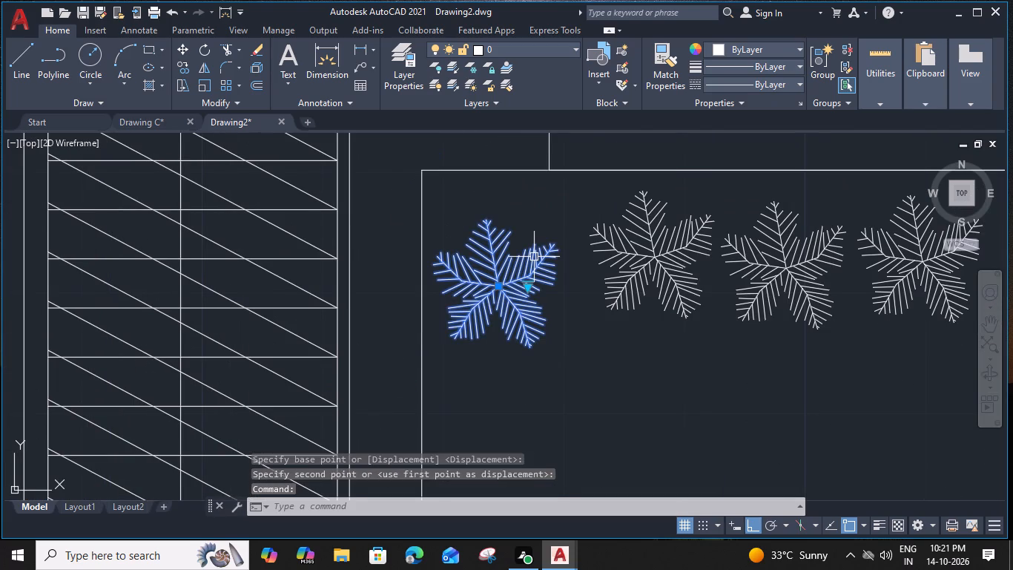
{"action": "type", "text": "M"}
{"action": "key", "text": "space"}
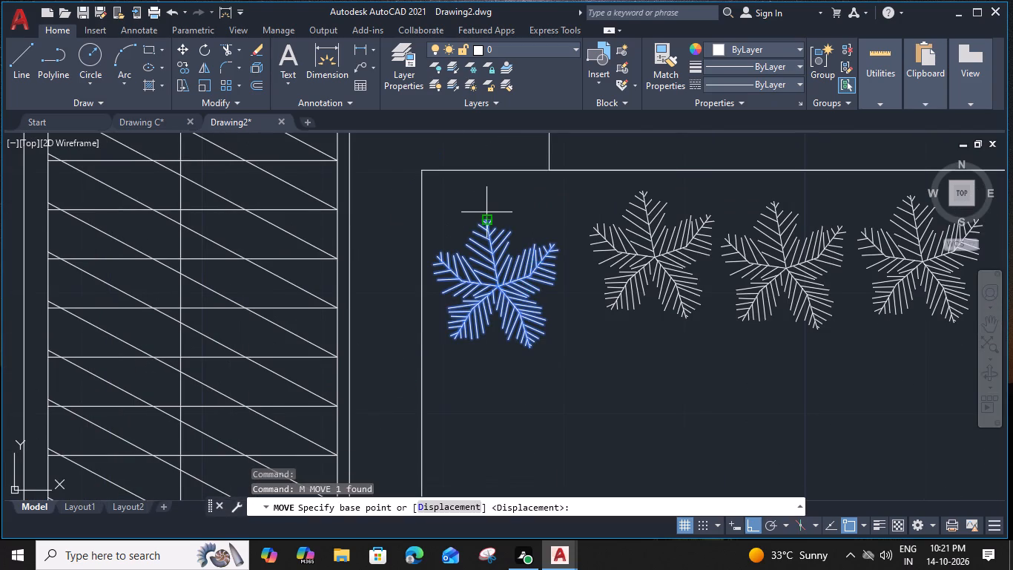
{"action": "left_click", "coordinate": [487, 214]}
{"action": "left_click", "coordinate": [489, 193]}
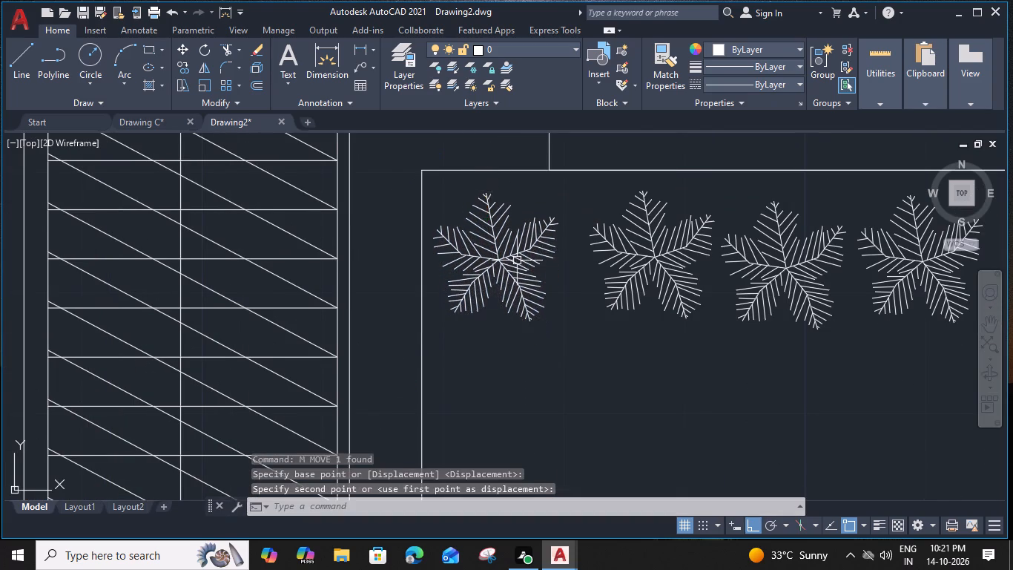
Copy the eight plants of the L-shaped arrangement beside the foyer, using the bed's lower corner at the foyer wall as base point.
{"action": "scroll", "coordinate": [517, 261], "scroll_direction": "down", "scroll_amount": 2}
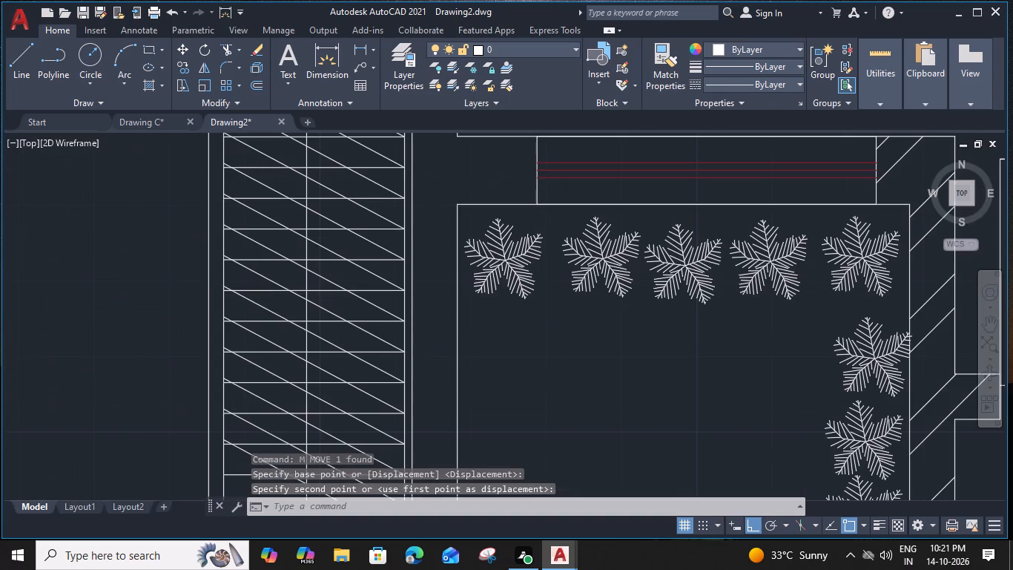
{"action": "left_click", "coordinate": [517, 259]}
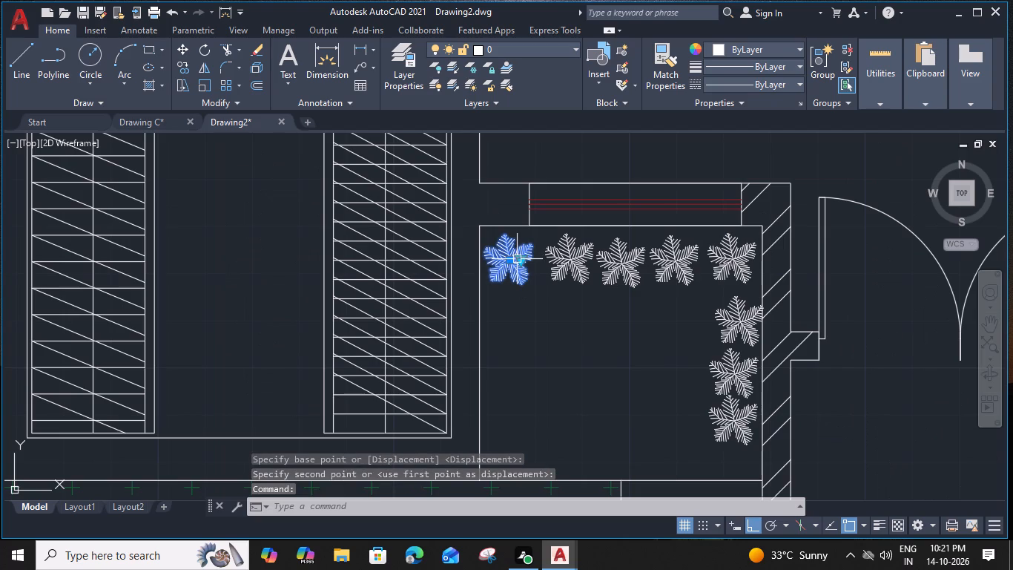
{"action": "key", "text": "Escape"}
{"action": "scroll", "coordinate": [579, 360], "scroll_direction": "down", "scroll_amount": 3}
{"action": "middle_click_drag", "start_coordinate": [596, 355], "coordinate": [547, 226]}
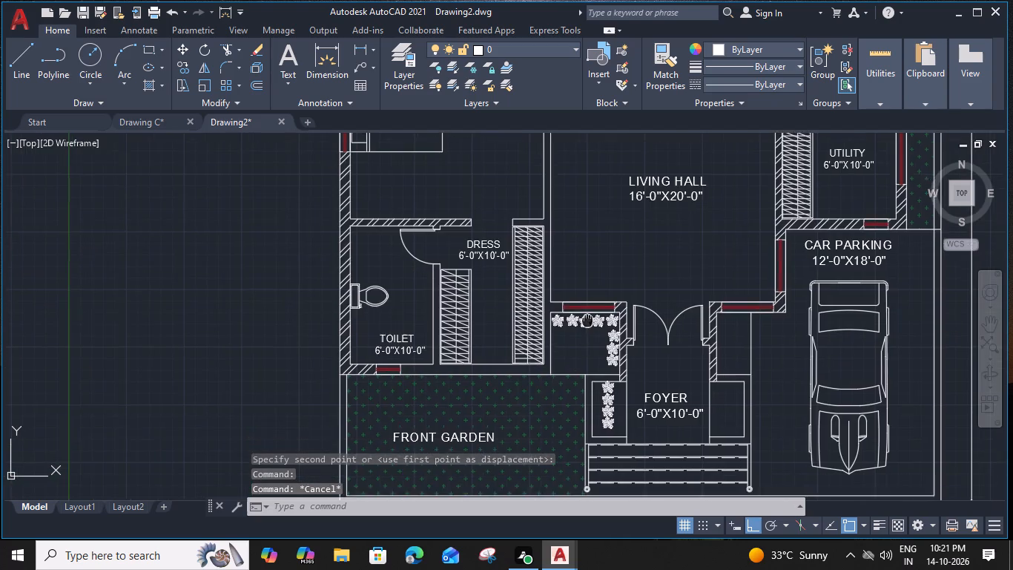
{"action": "middle_click_drag", "start_coordinate": [547, 226], "coordinate": [547, 232]}
{"action": "scroll", "coordinate": [544, 210], "scroll_direction": "up", "scroll_amount": 3}
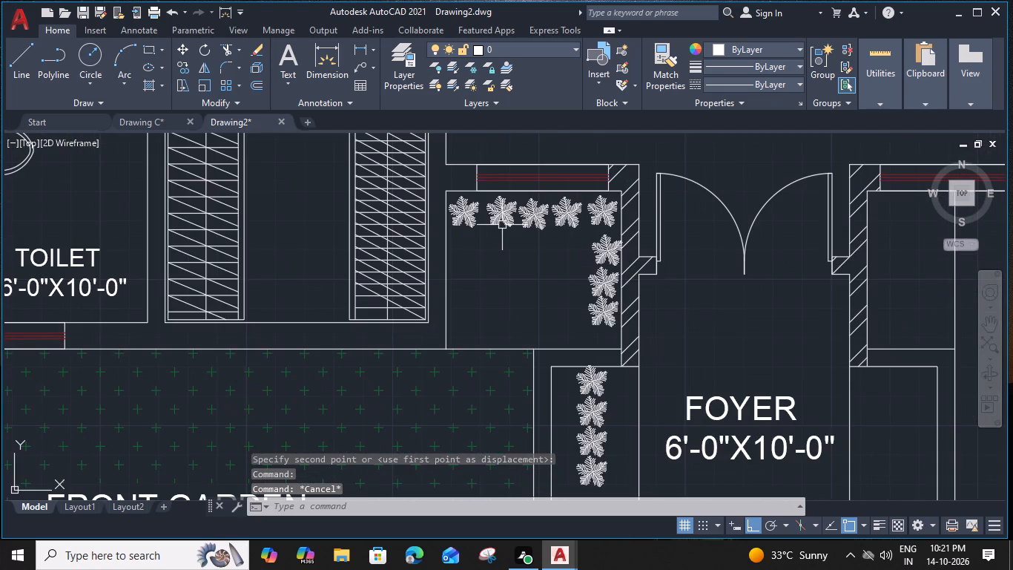
{"action": "left_click", "coordinate": [458, 208]}
{"action": "left_click", "coordinate": [516, 203], "text": "shift"}
{"action": "left_click", "coordinate": [575, 205], "text": "shift"}
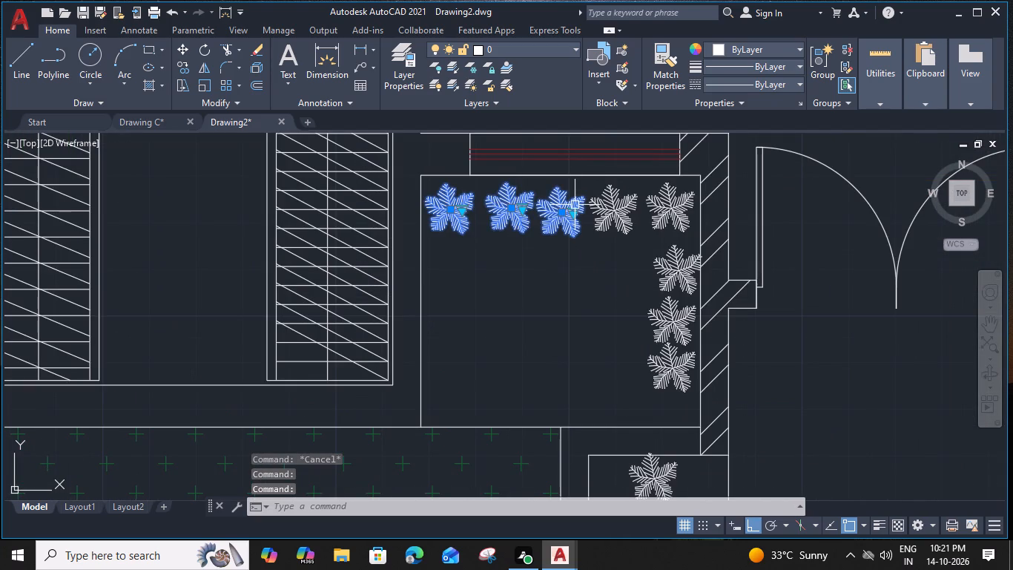
{"action": "left_click", "coordinate": [631, 205], "text": "shift"}
{"action": "left_click", "coordinate": [668, 203], "text": "shift"}
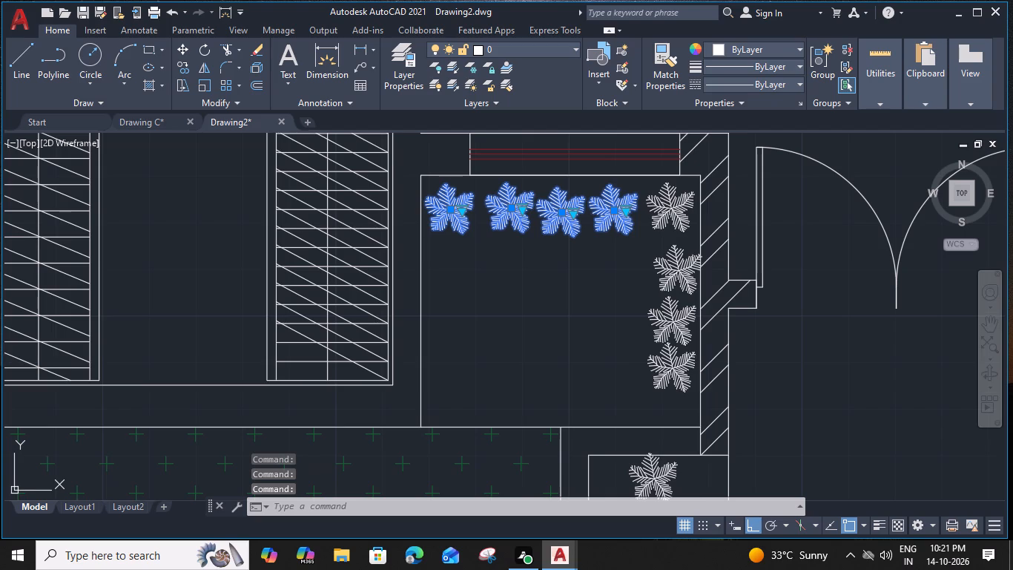
{"action": "left_click", "coordinate": [679, 271], "text": "shift"}
{"action": "left_click", "coordinate": [671, 327], "text": "shift"}
{"action": "left_click", "coordinate": [675, 369], "text": "shift"}
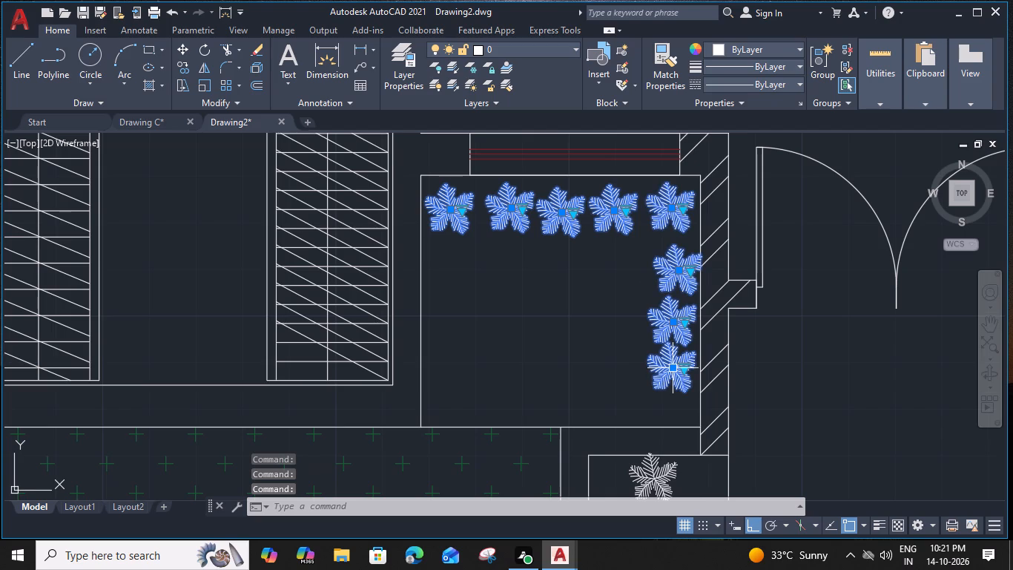
{"action": "type", "text": "CO"}
{"action": "key", "text": "space"}
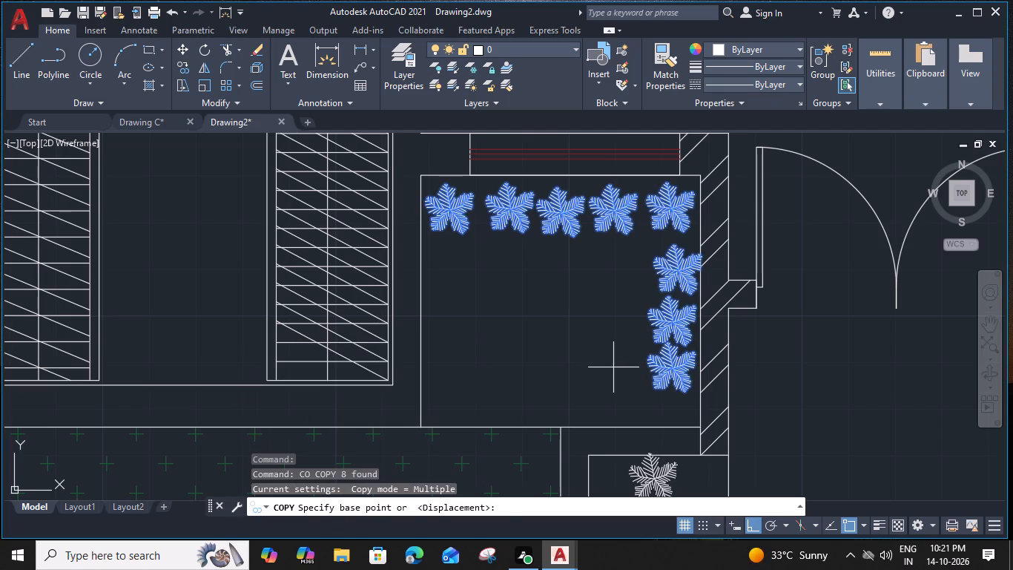
{"action": "left_click", "coordinate": [698, 431]}
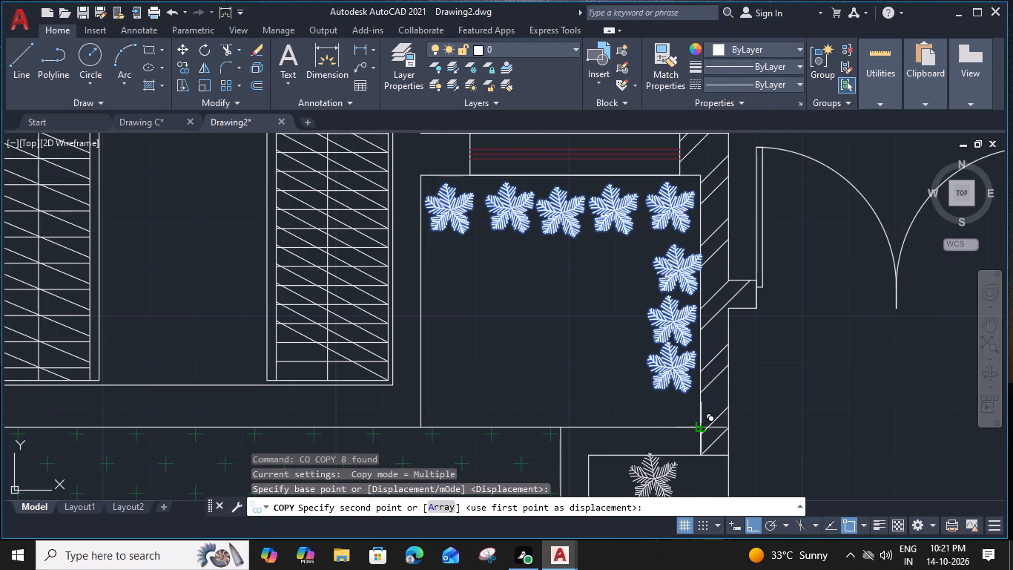
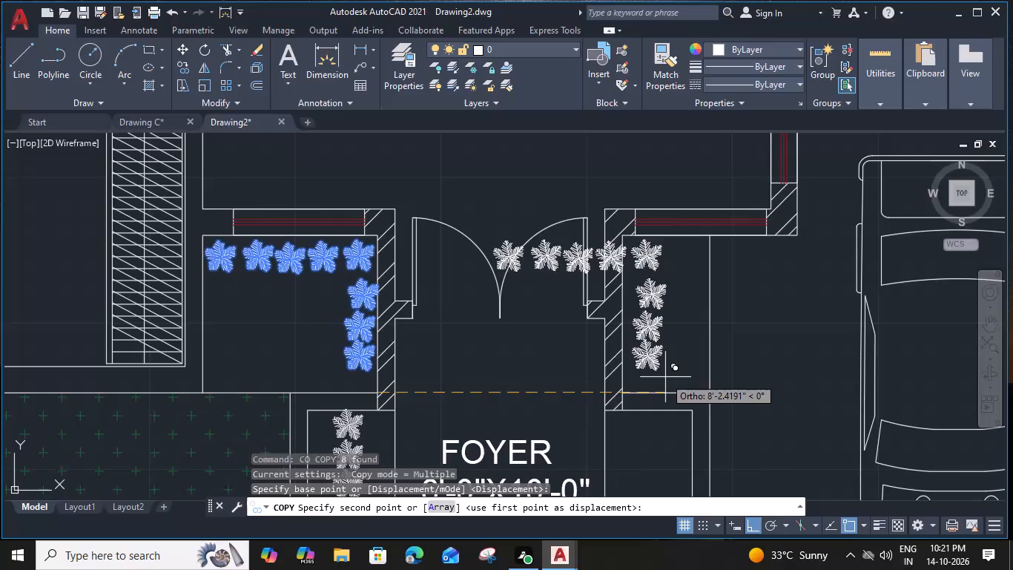
Place the eight-plant copy in the bed on the car-parking side of the foyer, at that bed's lower outer corner.
{"action": "left_click", "coordinate": [732, 404]}
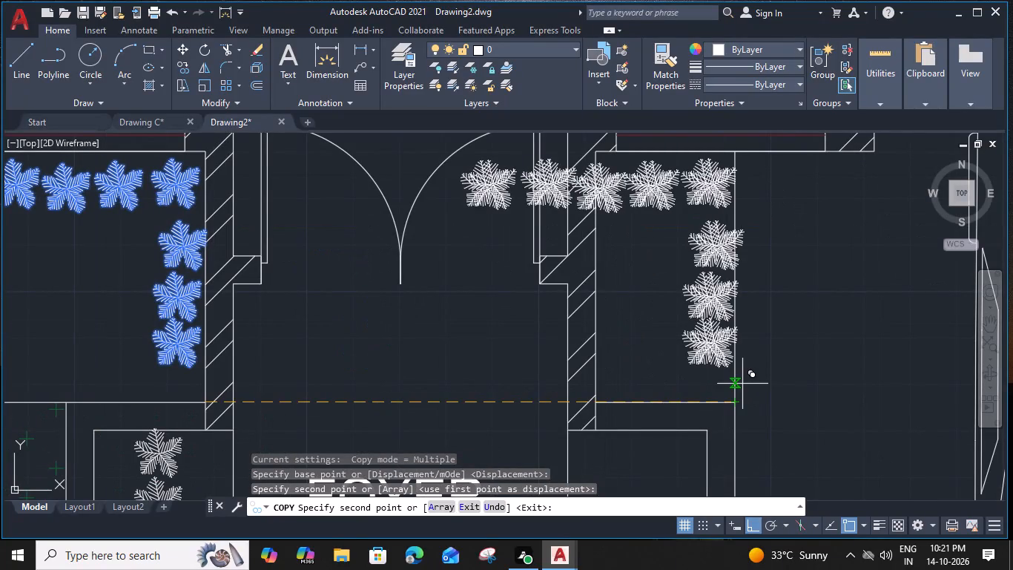
{"action": "key", "text": "Escape"}
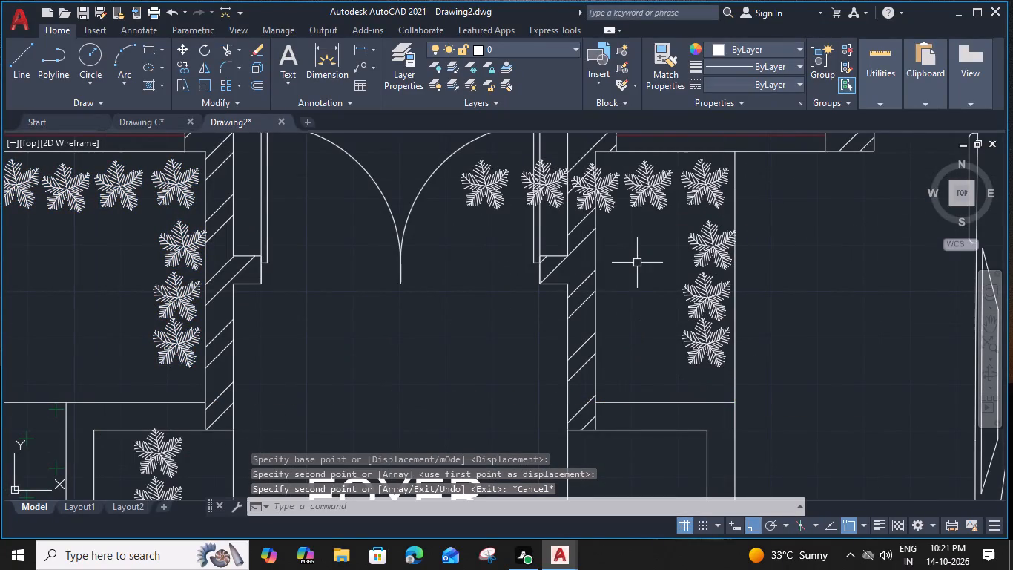
Delete the three copied plants of the row that overlap the foyer wall and the entrance door.
{"action": "left_click", "coordinate": [604, 194]}
{"action": "key", "text": "Delete"}
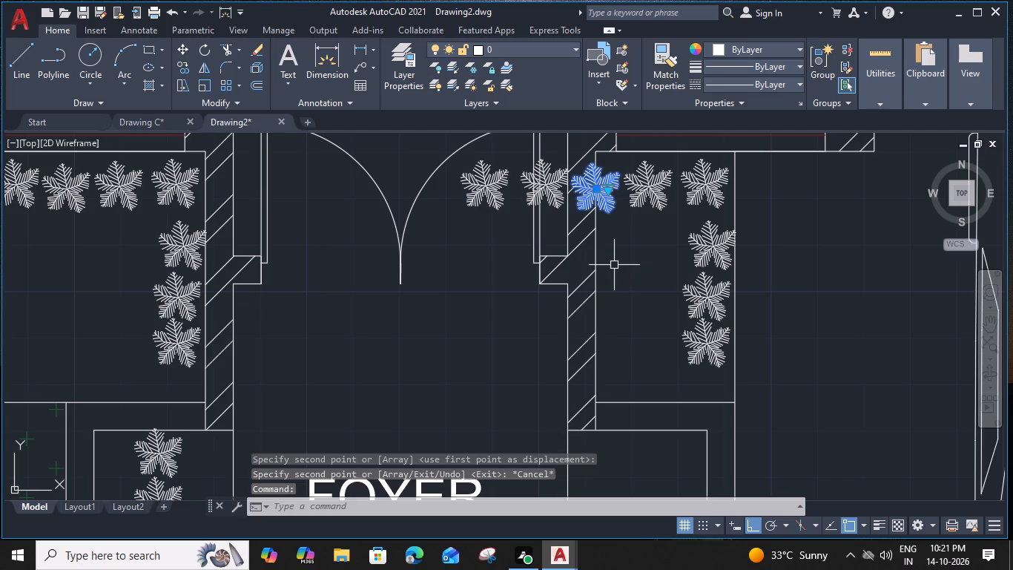
{"action": "left_click", "coordinate": [551, 184]}
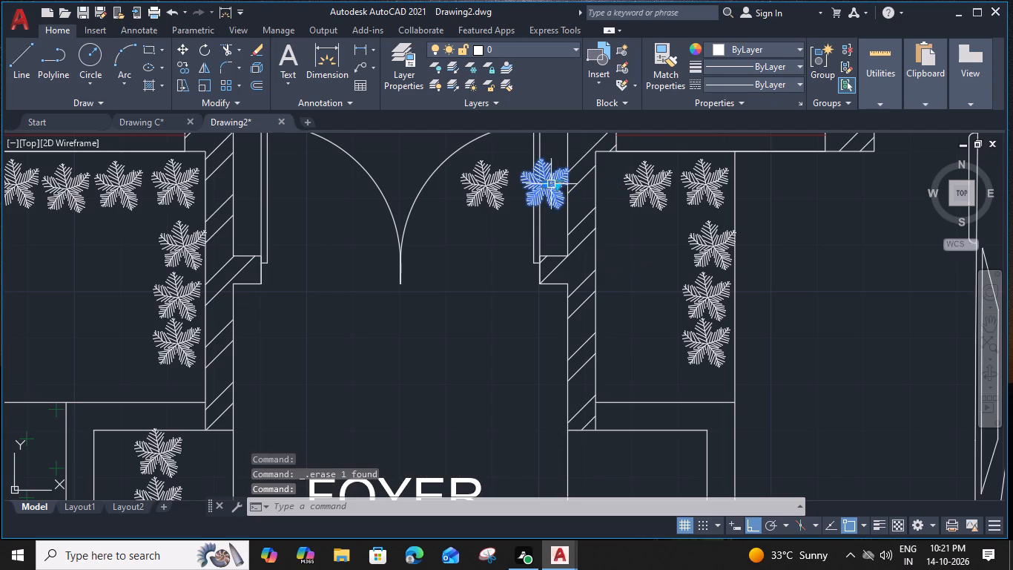
{"action": "key", "text": "Delete"}
{"action": "left_click", "coordinate": [499, 178]}
{"action": "key", "text": "Delete"}
Copy the column of four plants from the planter on the garden side of the foyer horizontally into the opposite planter.
{"action": "scroll", "coordinate": [513, 292], "scroll_direction": "down", "scroll_amount": 2}
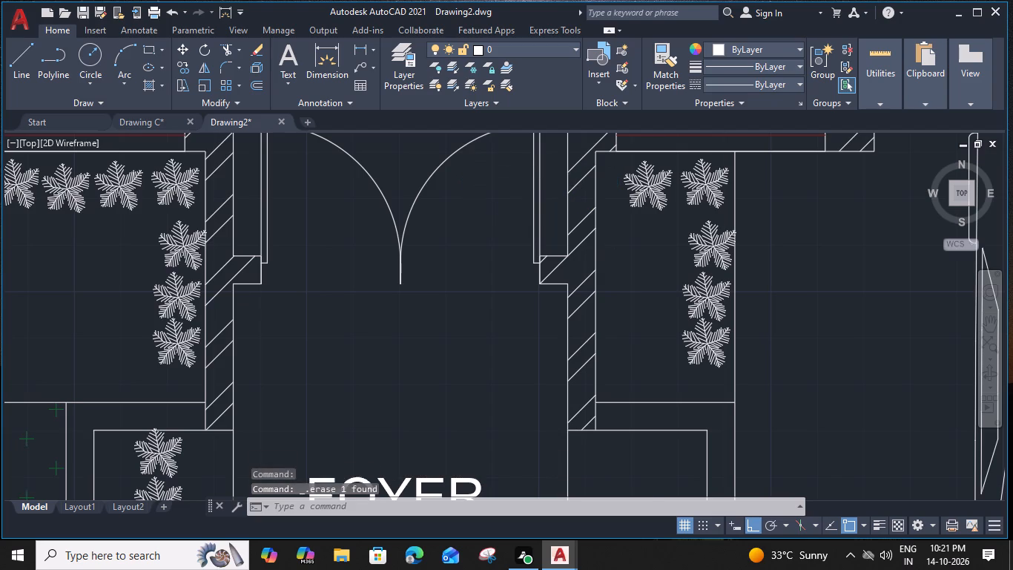
{"action": "middle_click_drag", "start_coordinate": [504, 317], "coordinate": [602, 224]}
{"action": "scroll", "coordinate": [459, 291], "scroll_direction": "up", "scroll_amount": 2}
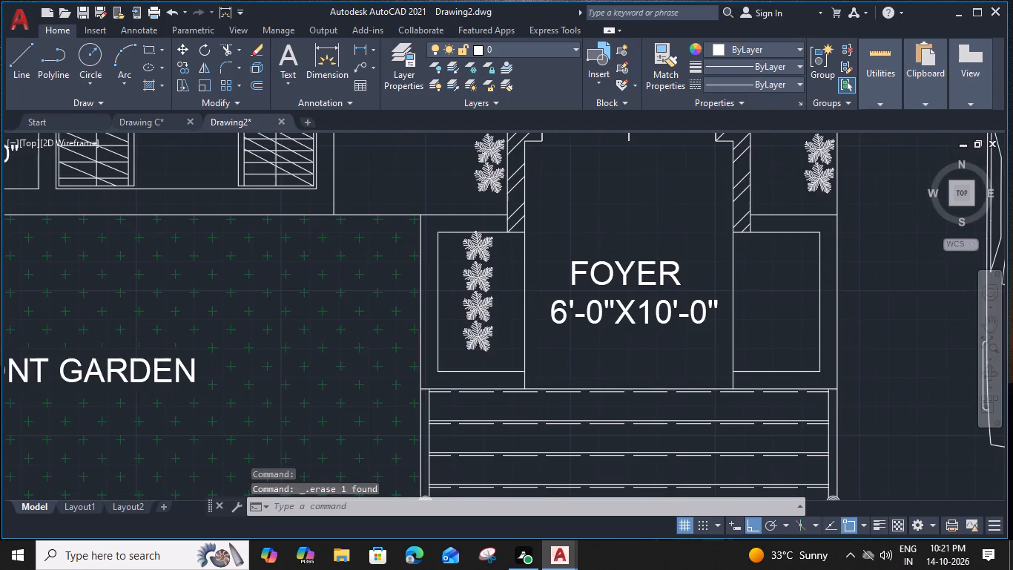
{"action": "left_click", "coordinate": [544, 214]}
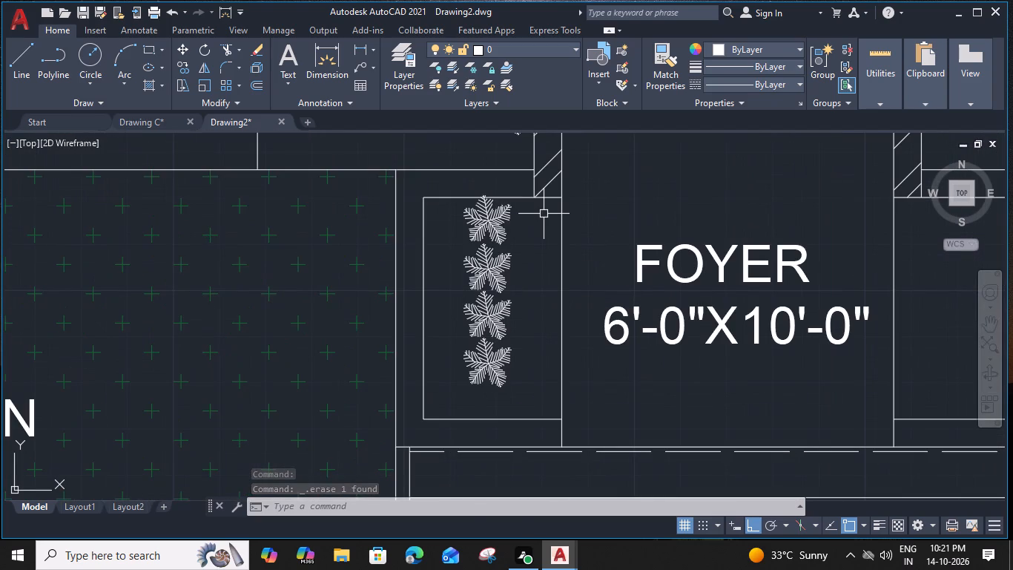
{"action": "left_click", "coordinate": [456, 375]}
{"action": "key", "text": "c"}
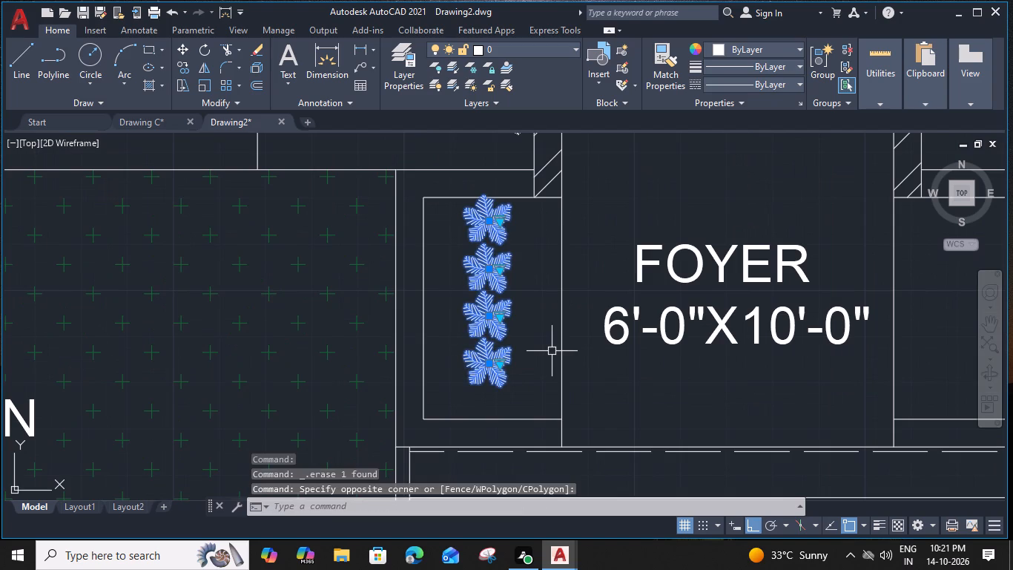
{"action": "type", "text": "O"}
{"action": "key", "text": "space"}
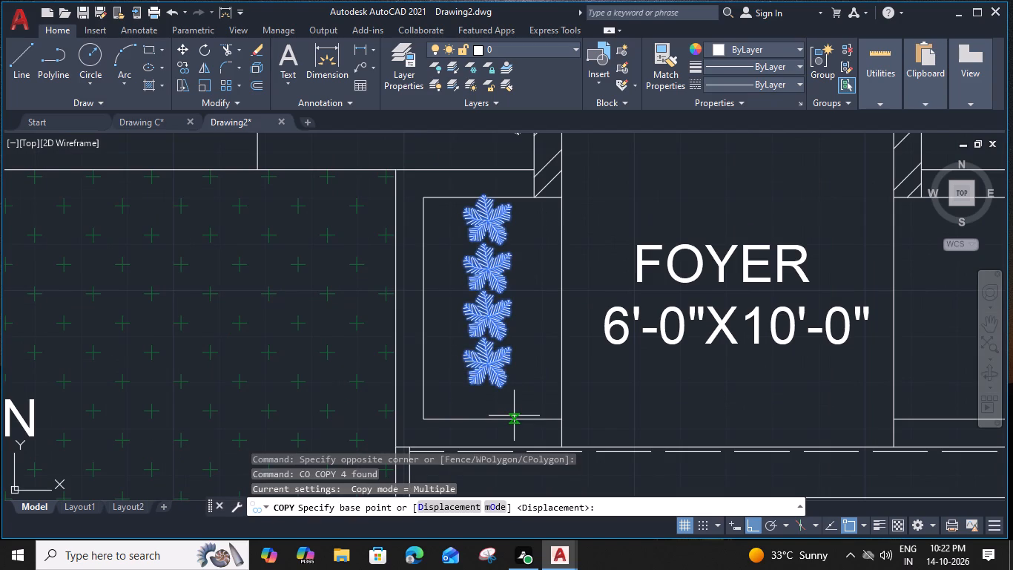
{"action": "left_click", "coordinate": [489, 419]}
{"action": "scroll", "coordinate": [489, 419], "scroll_direction": "down", "scroll_amount": 1}
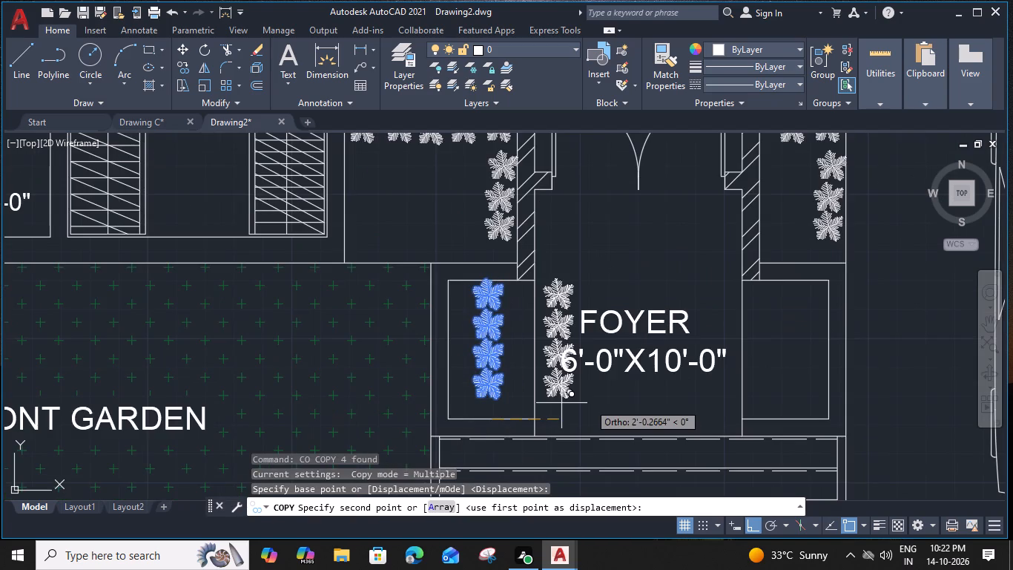
{"action": "left_click", "coordinate": [785, 418]}
{"action": "key", "text": "Escape"}
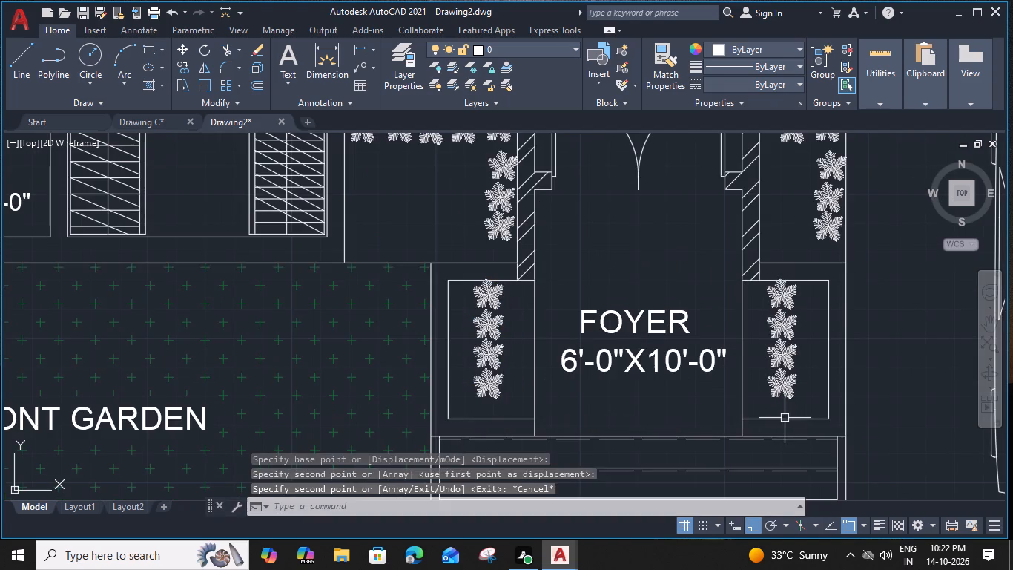
Save the drawing in Documents under the name Drawing Cc.
{"action": "scroll", "coordinate": [657, 416], "scroll_direction": "down", "scroll_amount": 3}
{"action": "scroll", "coordinate": [462, 365], "scroll_direction": "down", "scroll_amount": 2}
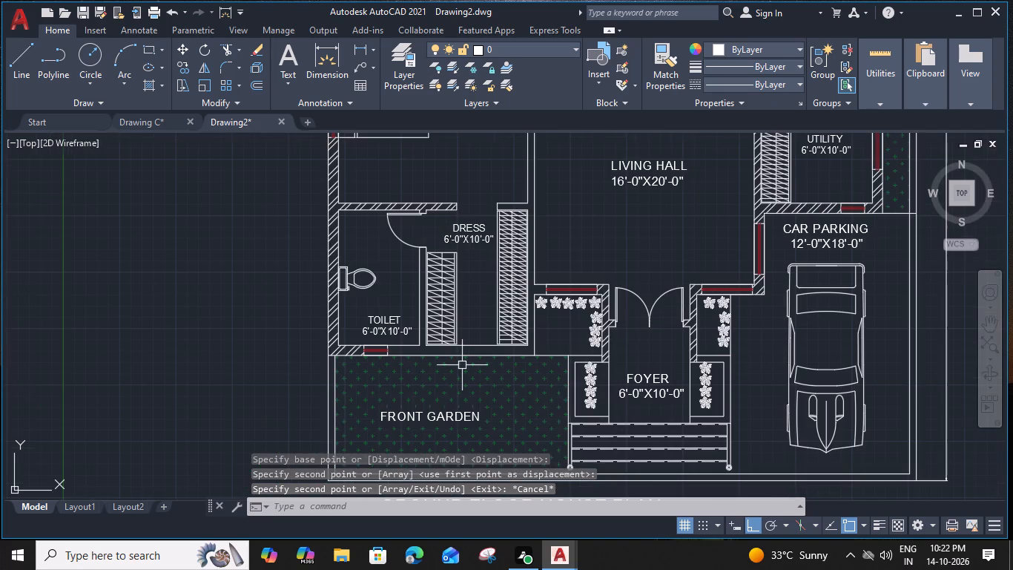
{"action": "middle_click_drag", "start_coordinate": [464, 368], "coordinate": [506, 391]}
{"action": "key", "text": "ctrl+s"}
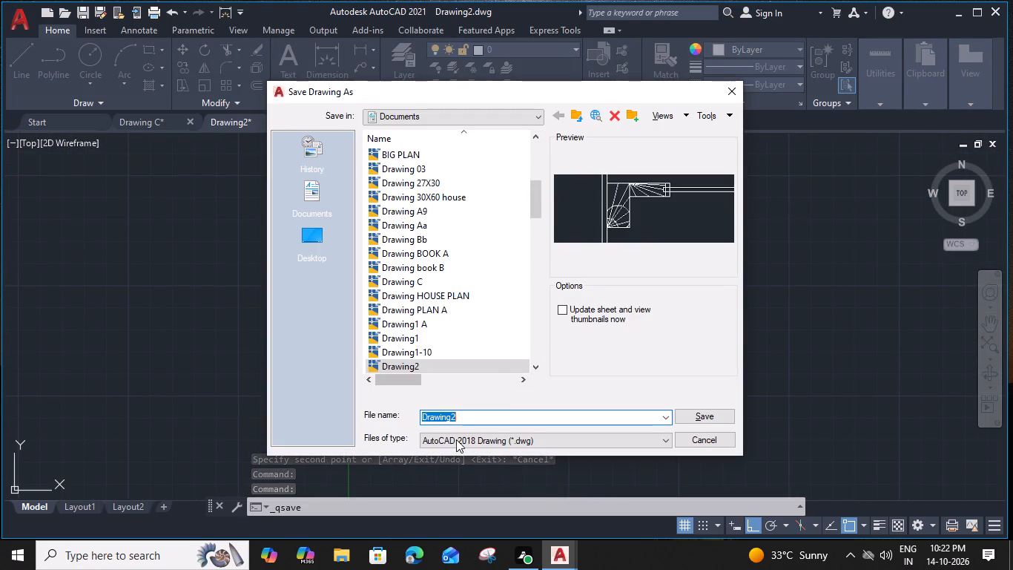
{"action": "left_click", "coordinate": [465, 418]}
{"action": "key", "text": "BackSpace"}
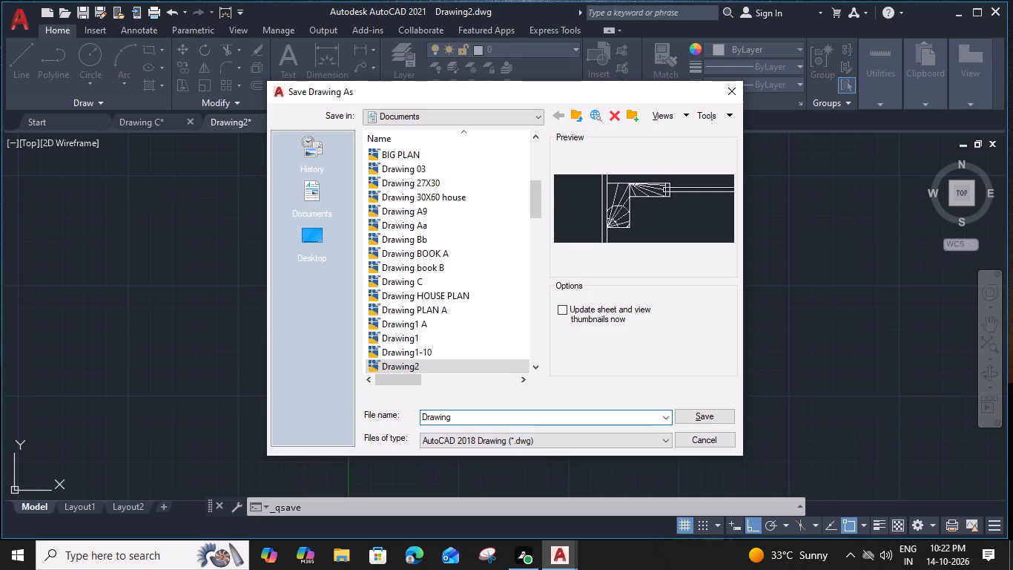
{"action": "key", "text": "space"}
{"action": "key", "text": "c"}
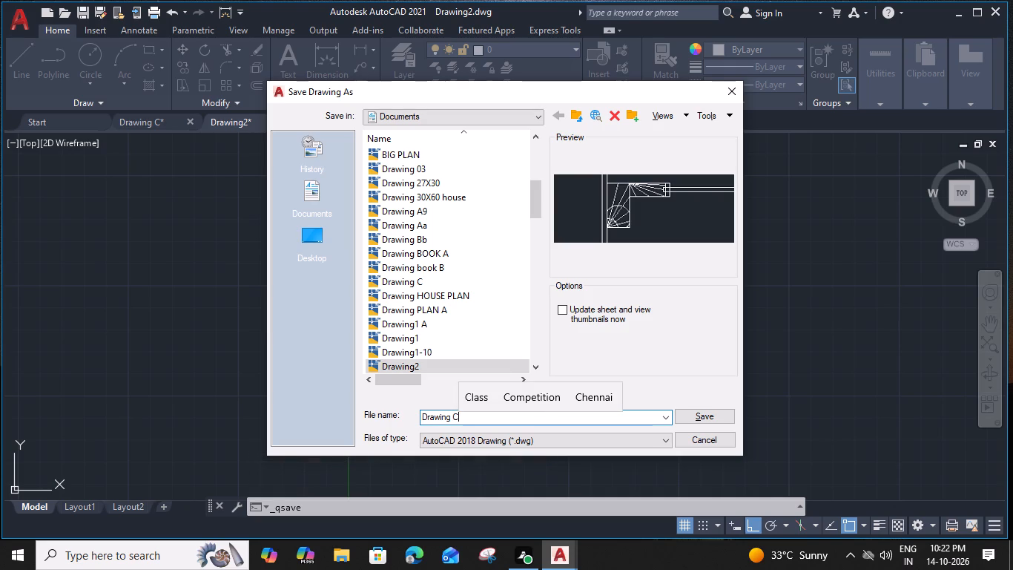
{"action": "key", "text": "c"}
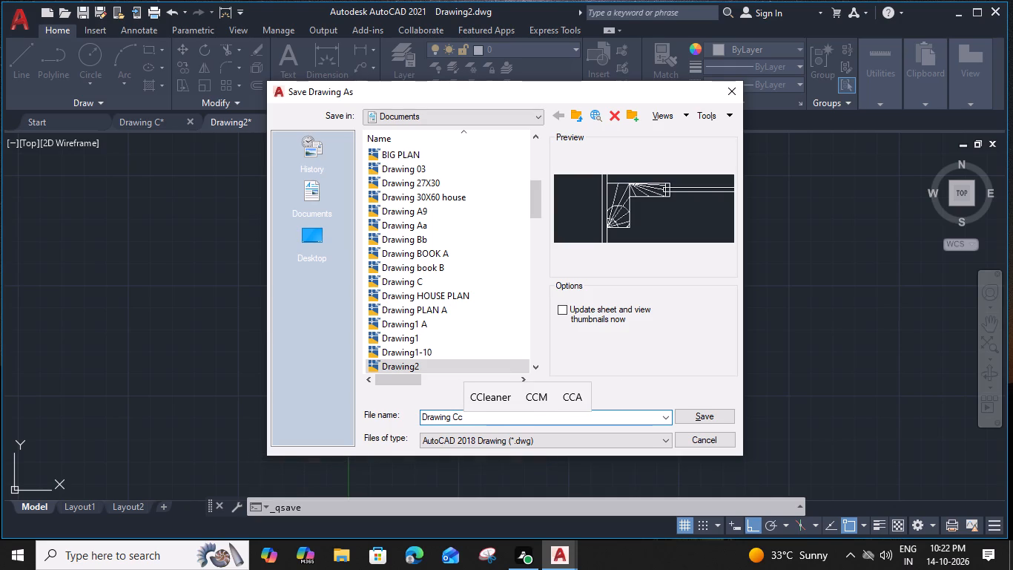
{"action": "left_click", "coordinate": [700, 416]}
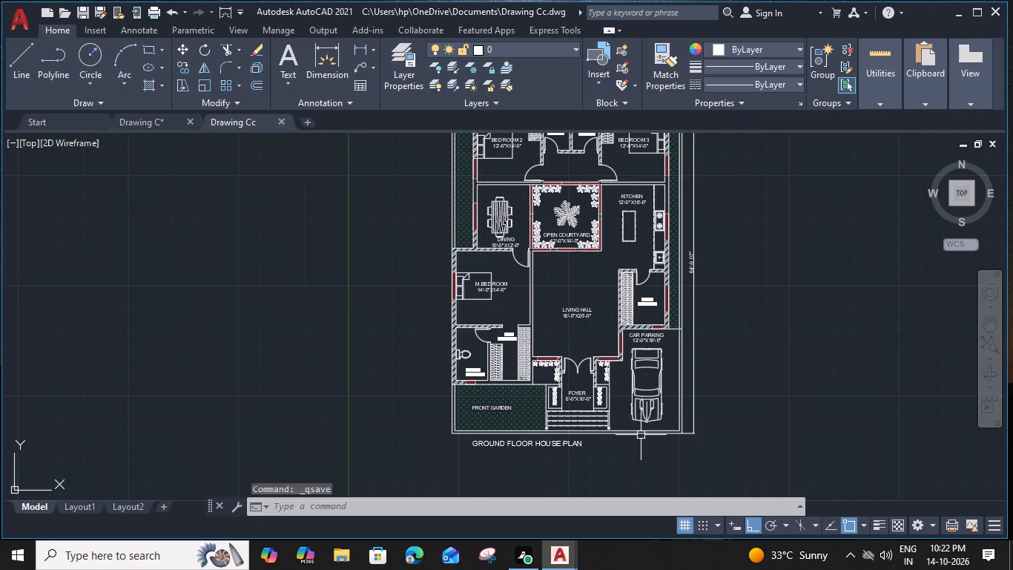
Start a plot with the AutoCAD PDF (High Quality Print).pc3 plotter and centre the plot on the sheet.
{"action": "type", "text": "plot"}
{"action": "key", "text": "Return"}
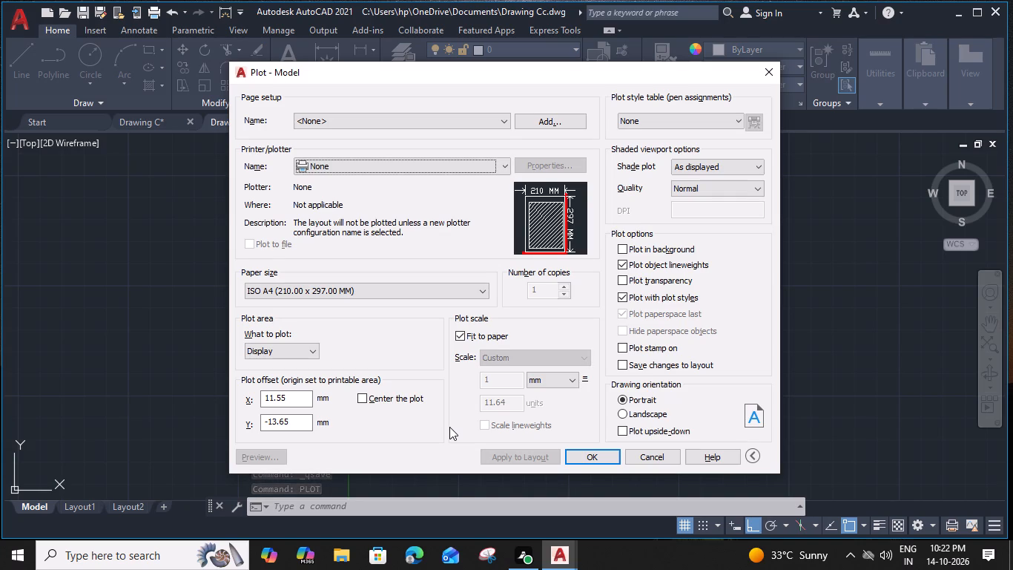
{"action": "left_click", "coordinate": [505, 166]}
{"action": "left_click", "coordinate": [411, 297]}
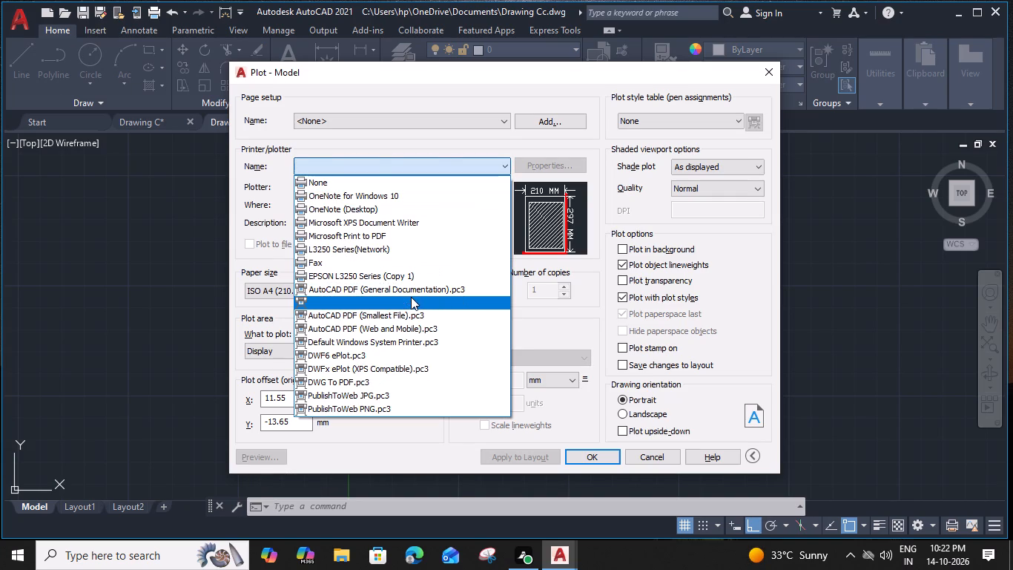
{"action": "left_click", "coordinate": [361, 398]}
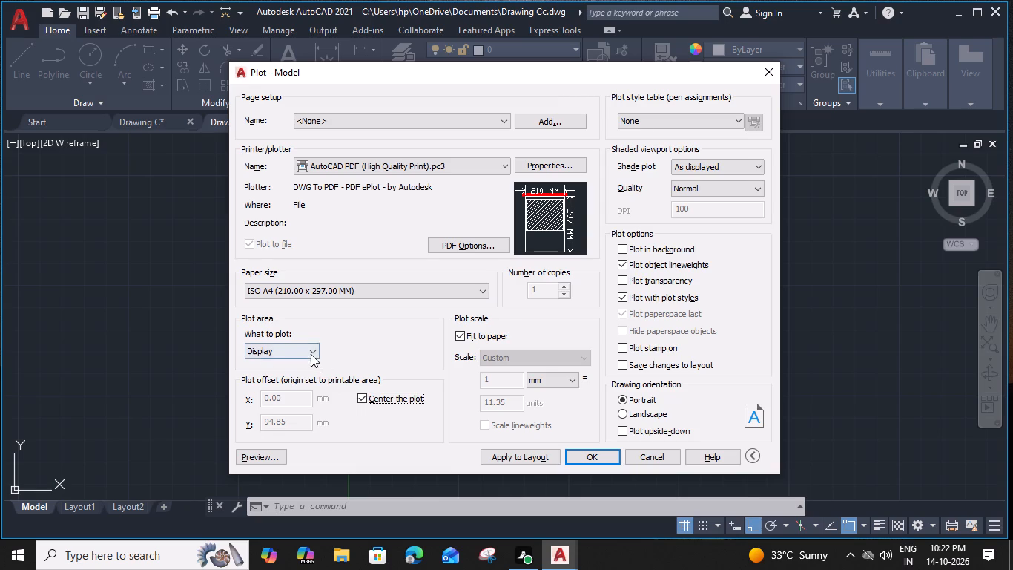
Set the plot area to Window, enclosing the whole house plan with its dimensions and title.
{"action": "left_click", "coordinate": [311, 354]}
{"action": "left_click", "coordinate": [306, 394]}
{"action": "scroll", "coordinate": [444, 304], "scroll_direction": "down", "scroll_amount": 2}
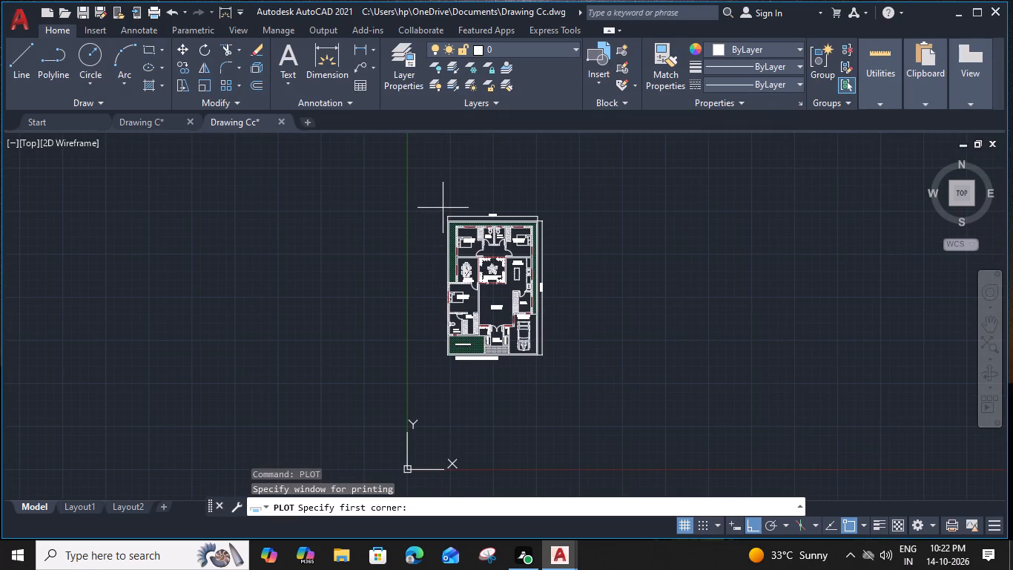
{"action": "left_click", "coordinate": [441, 208]}
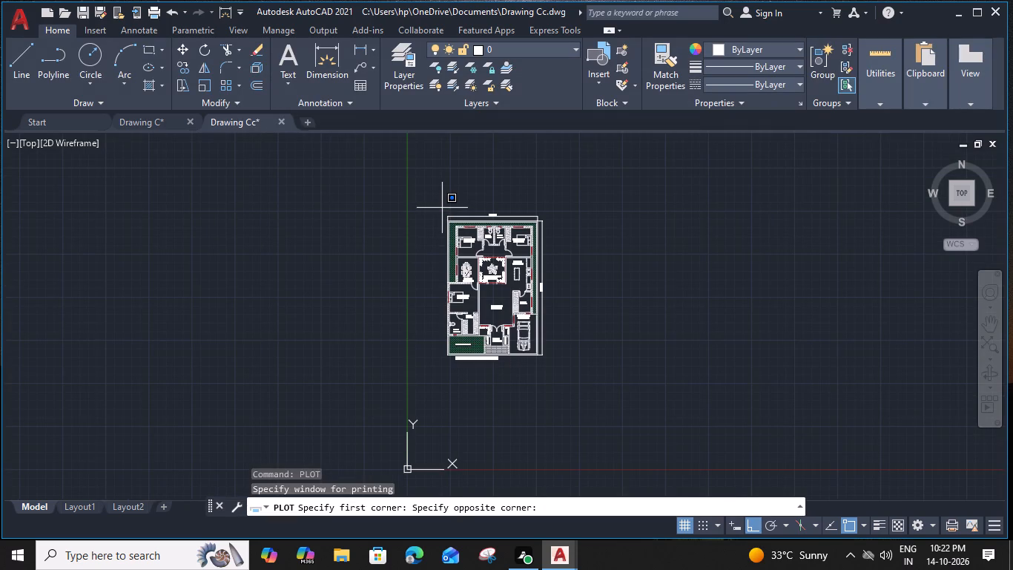
{"action": "left_click", "coordinate": [551, 367]}
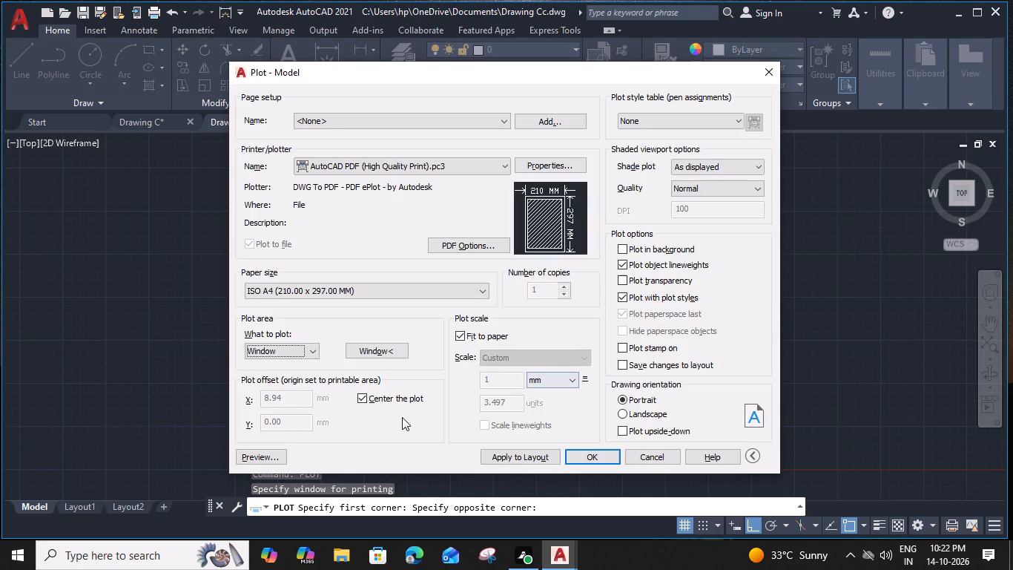
Plot the plan to a PDF saved in Documents as Drawing Cc-Model.pdf.
{"action": "left_click", "coordinate": [602, 455]}
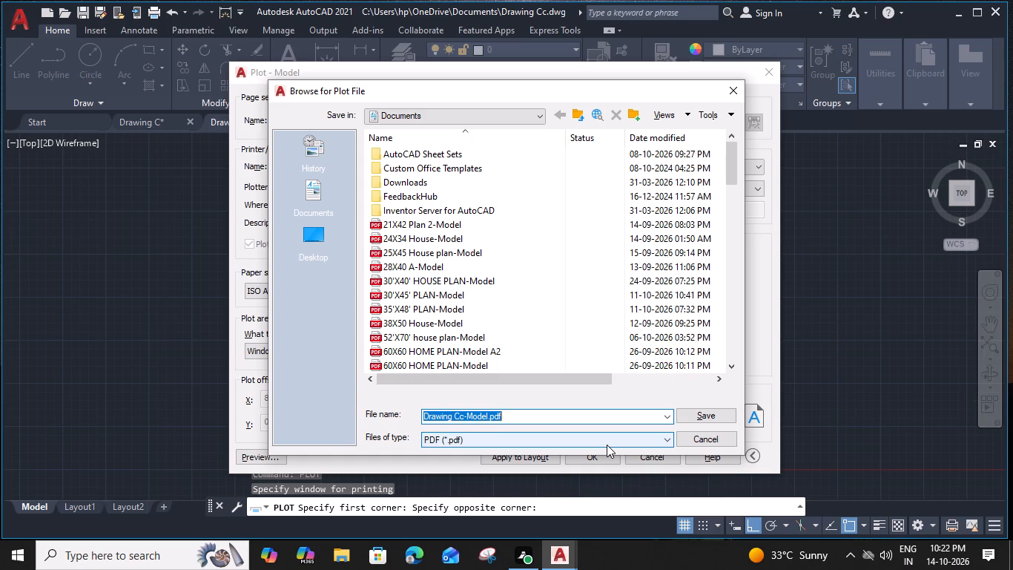
{"action": "left_click", "coordinate": [696, 417]}
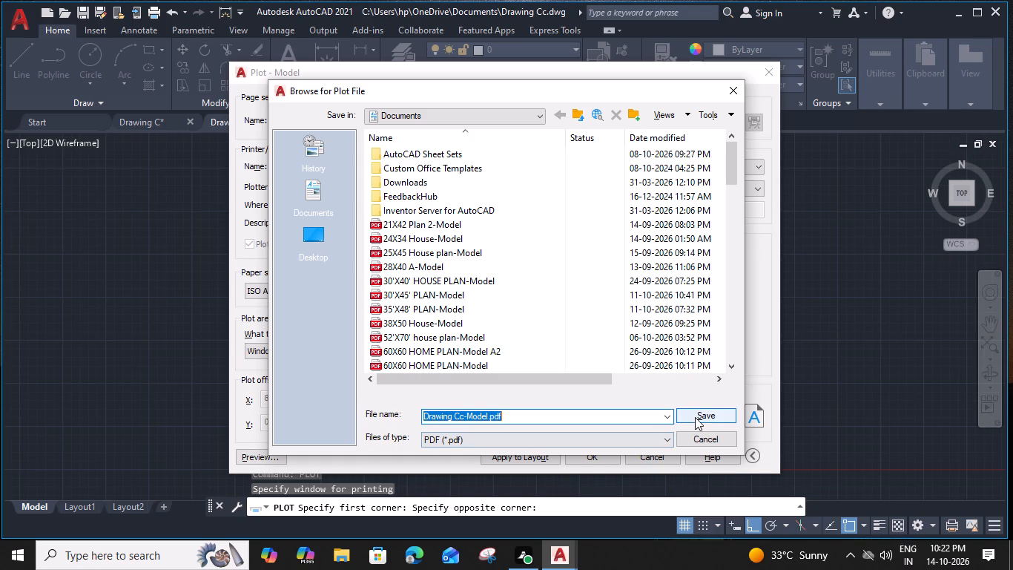